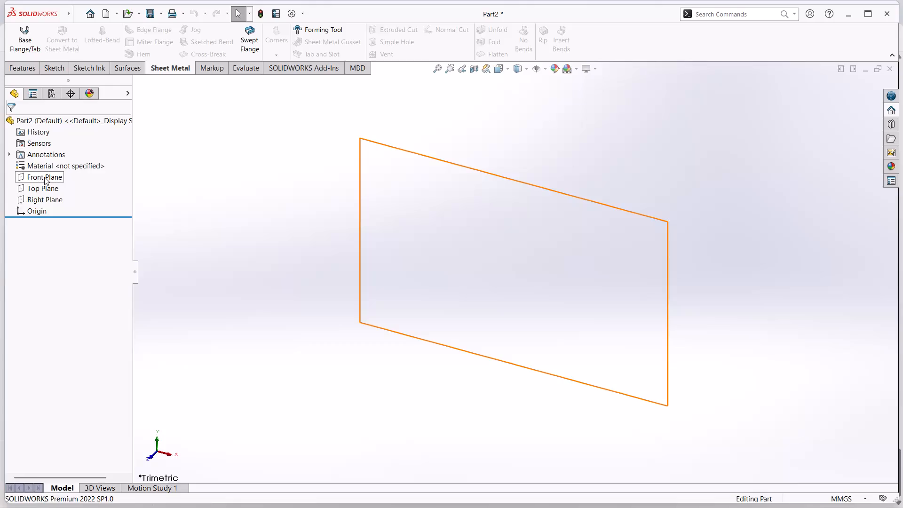
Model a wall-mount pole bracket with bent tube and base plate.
Start a new sketch on the Front Plane.
click(45, 176)
click(53, 165)
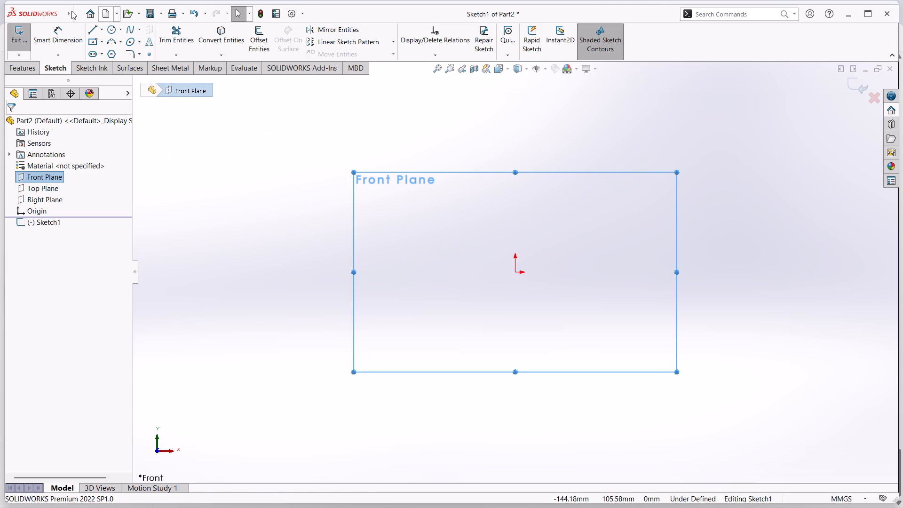
click(315, 91)
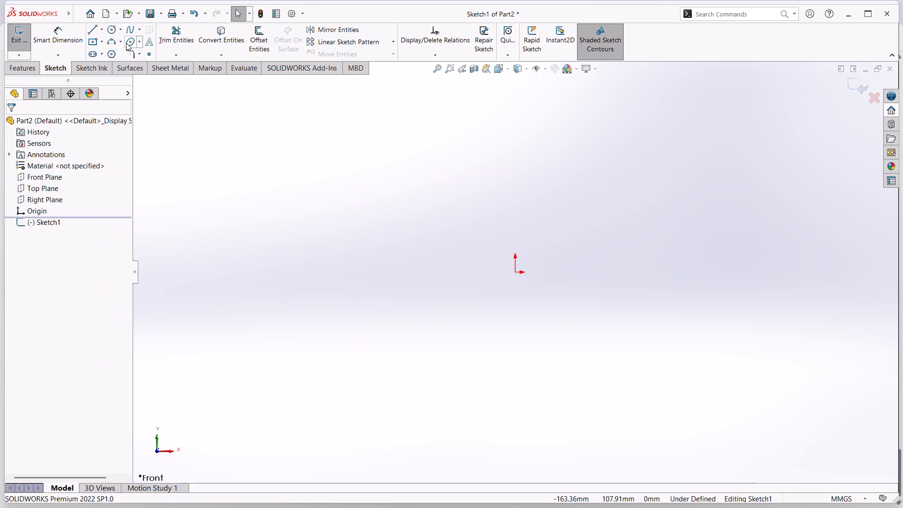
Sketch a vertical centerline about 209 mm long passing through the origin.
click(102, 31)
click(107, 54)
click(515, 89)
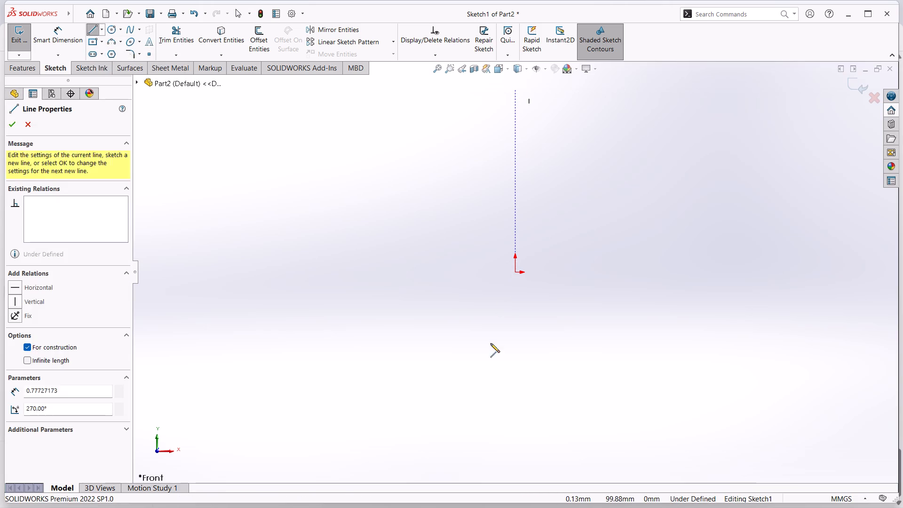
click(515, 469)
right_click(515, 468)
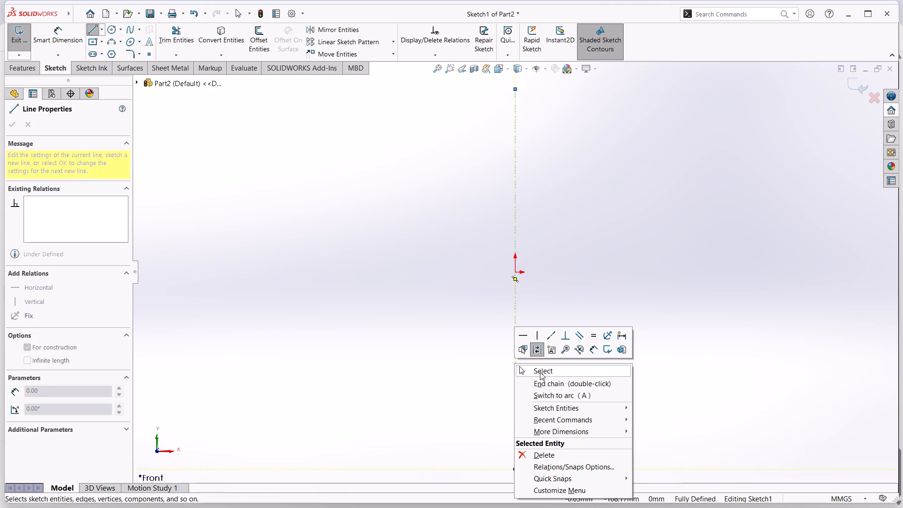
click(540, 372)
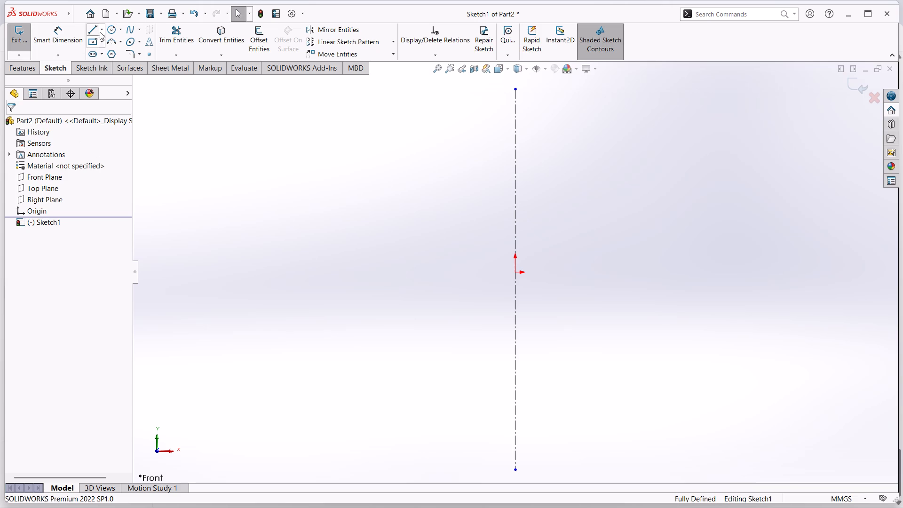
Sketch a horizontal centerline about 316 mm long passing through the origin and crossing the vertical one.
click(100, 30)
click(105, 53)
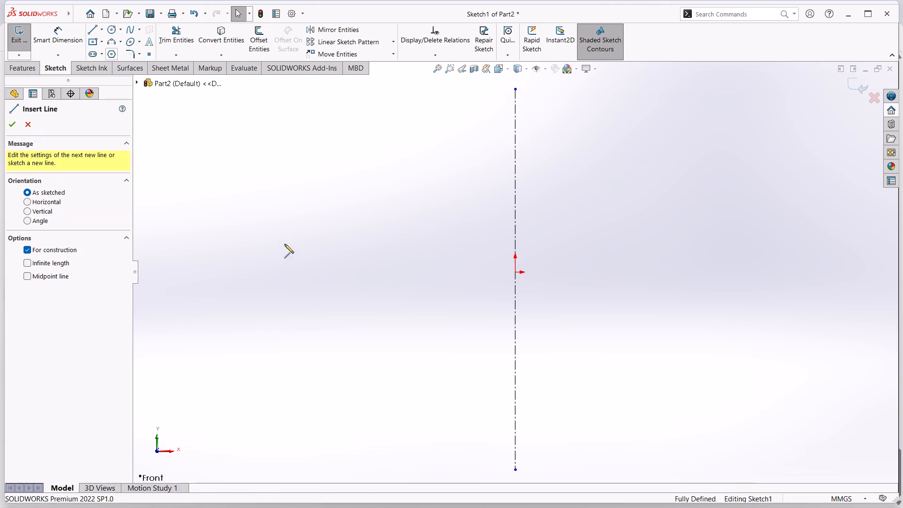
click(224, 274)
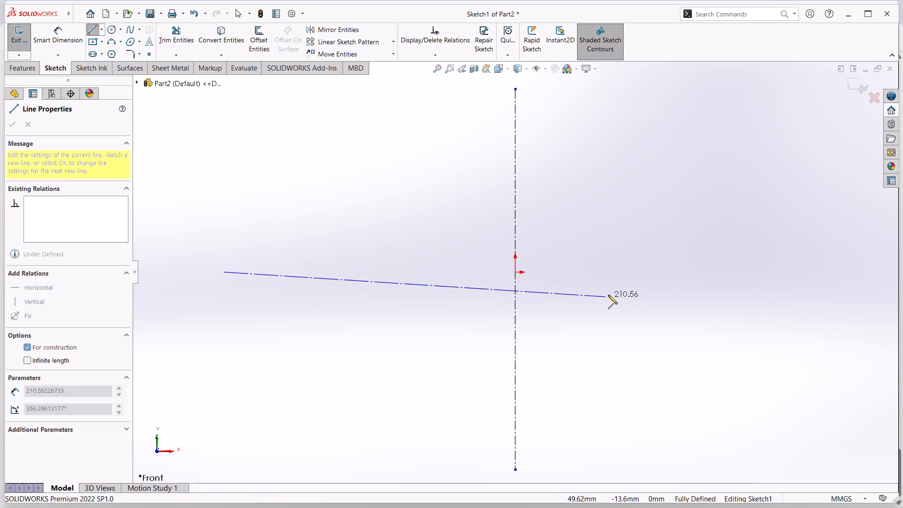
click(798, 274)
right_click(798, 274)
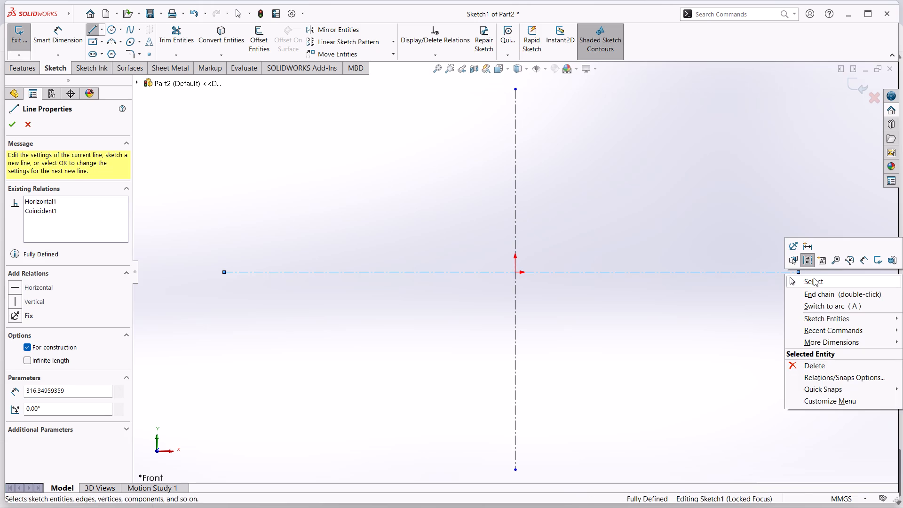
click(814, 278)
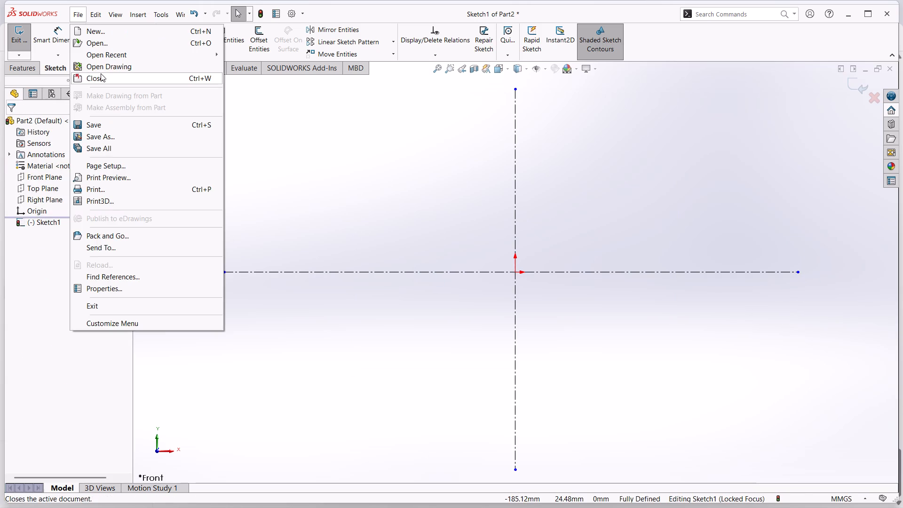
click(287, 127)
Sketch a circle centered on the origin with a radius of about 43 mm.
click(113, 31)
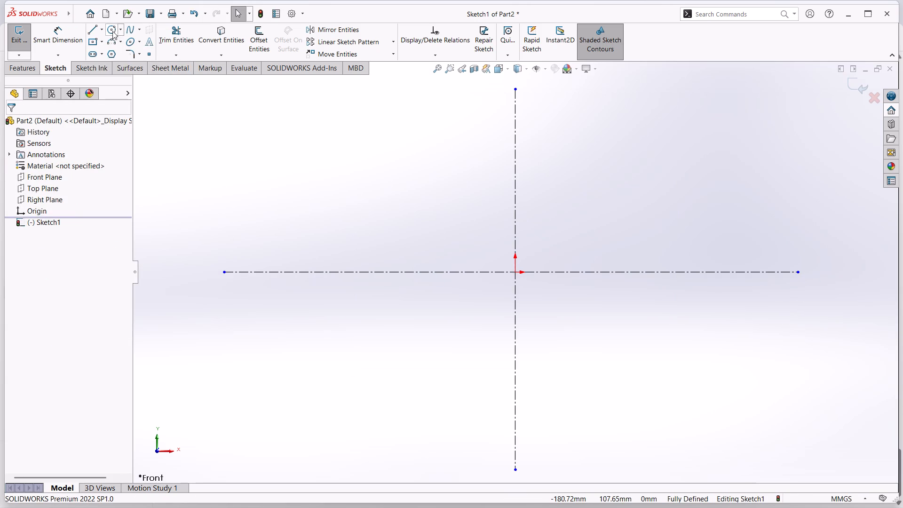
click(515, 273)
click(561, 336)
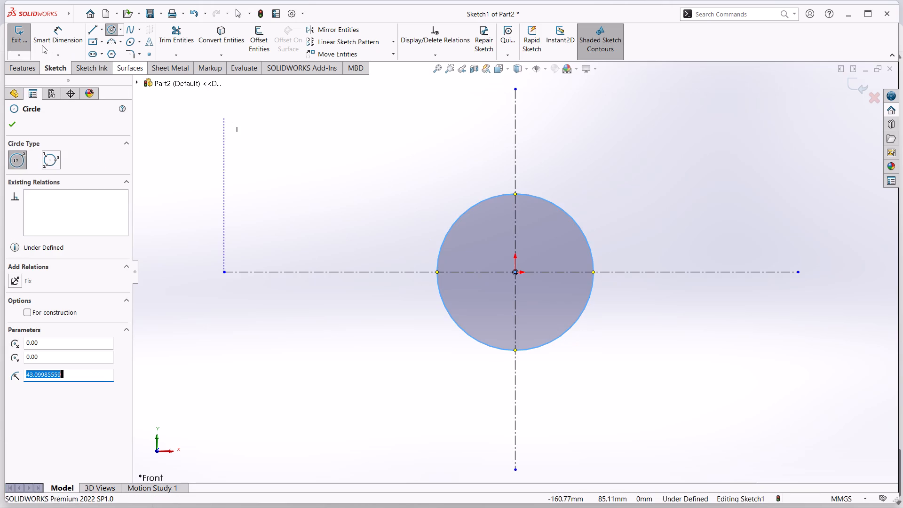
Add a diameter dimension to the circle with a value of about 76.20 mm.
click(42, 45)
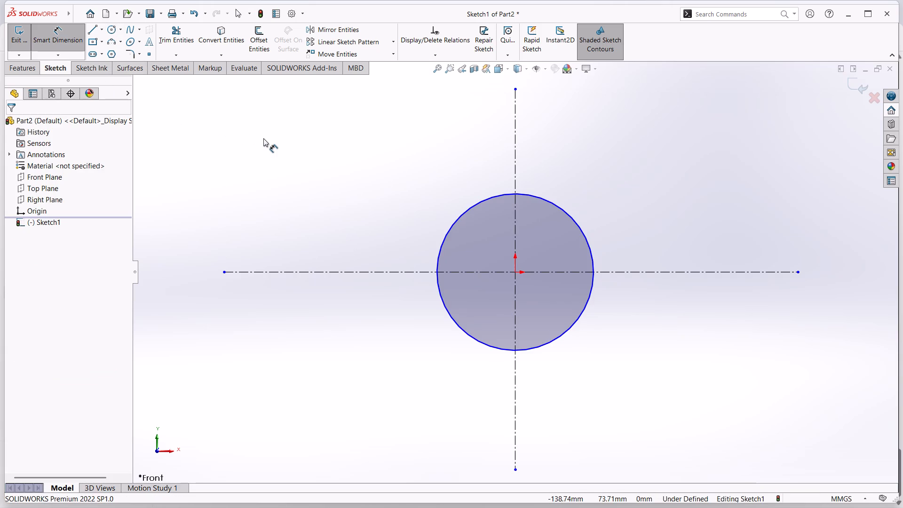
click(461, 216)
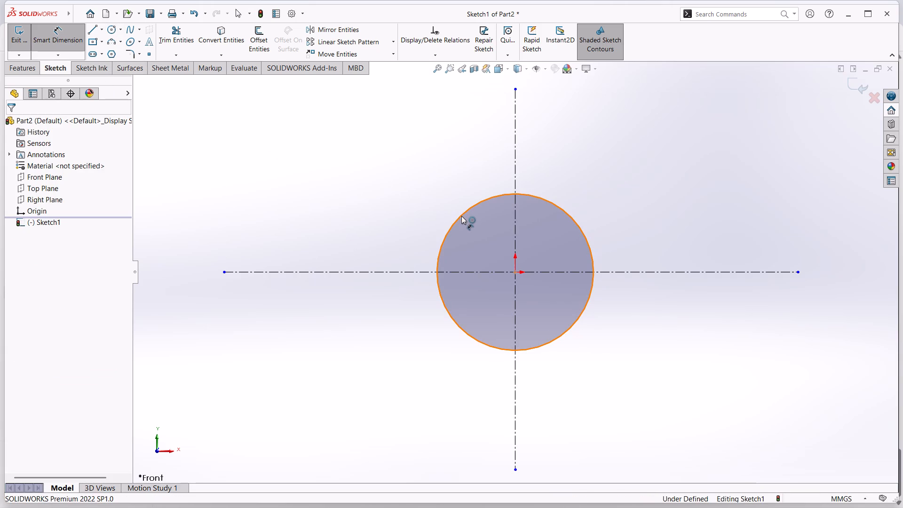
click(434, 191)
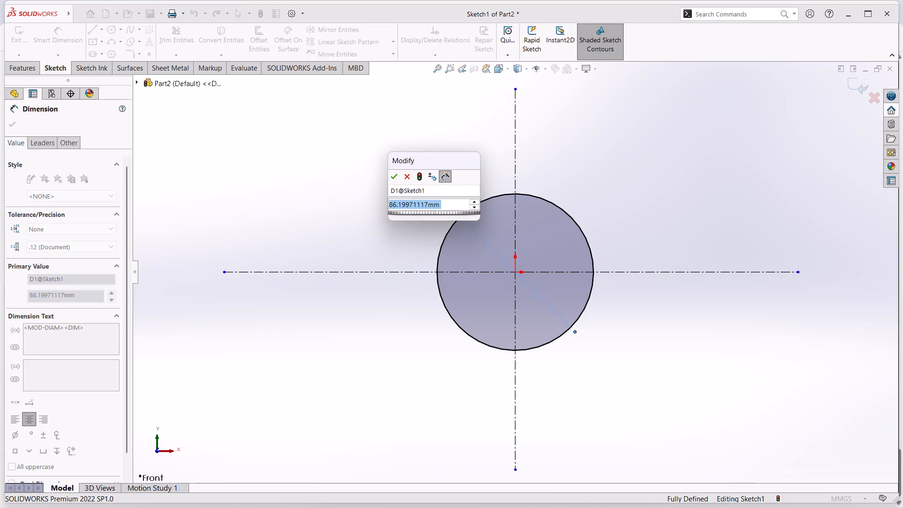
key(Down)
key(Insert)
key(Insert)
key(Return)
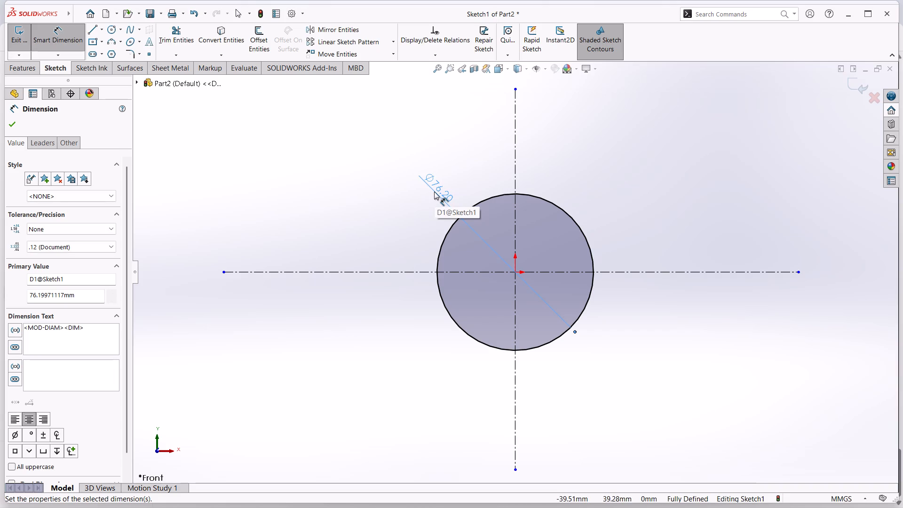
click(400, 184)
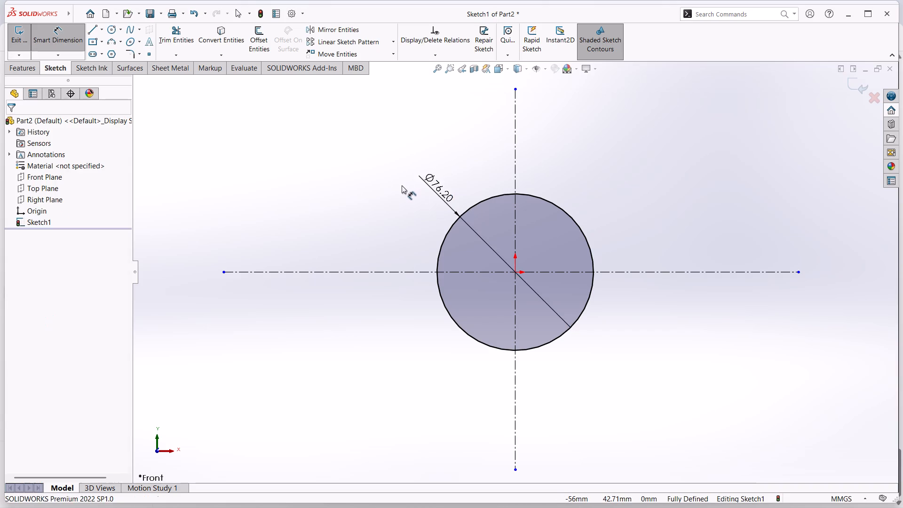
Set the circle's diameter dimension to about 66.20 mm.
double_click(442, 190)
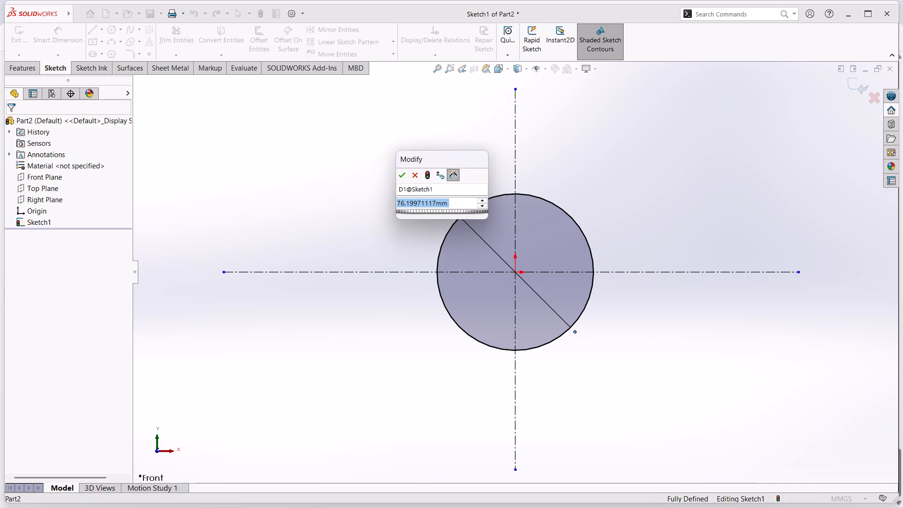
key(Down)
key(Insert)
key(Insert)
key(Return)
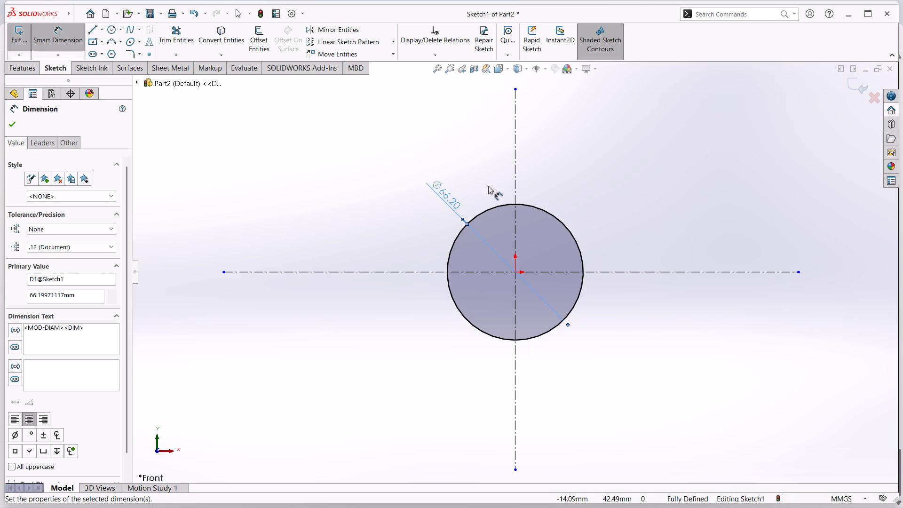
Set the circle's diameter dimension to 200 mm.
double_click(452, 198)
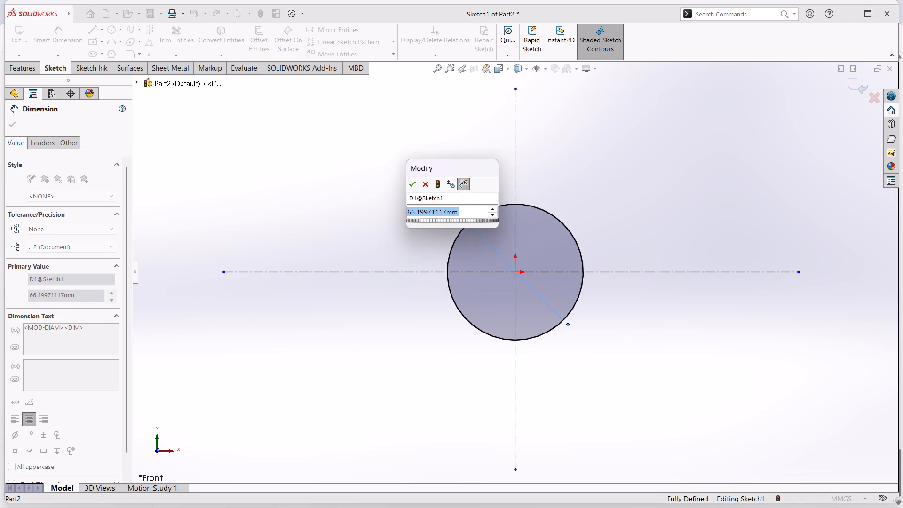
key(Down)
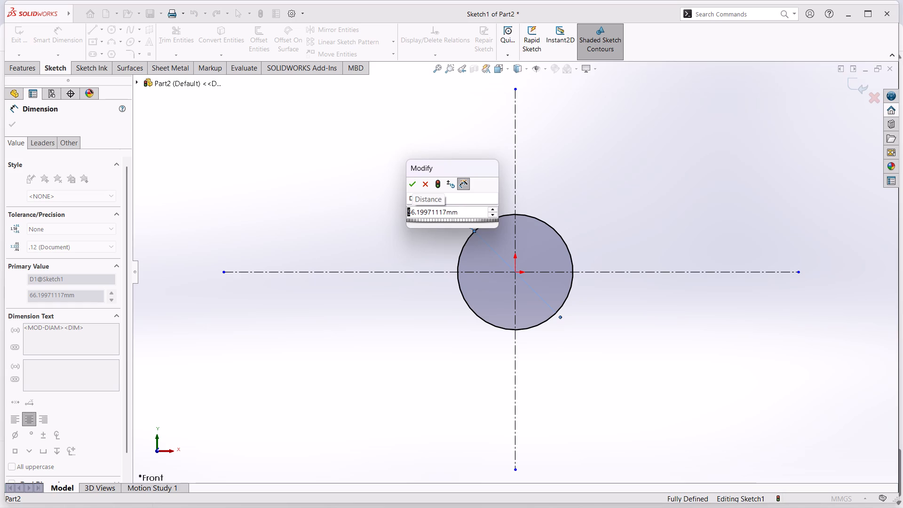
key(2)
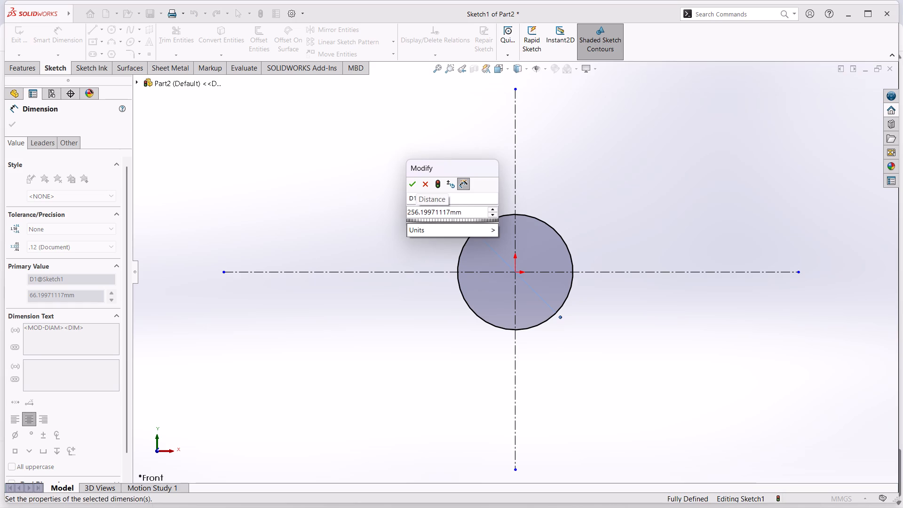
click(467, 213)
drag(468, 213, 249, 222)
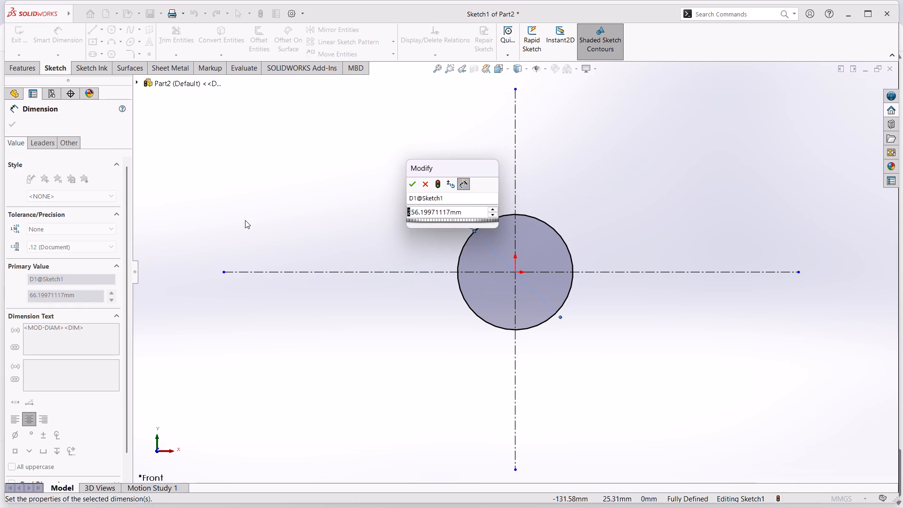
double_click(475, 211)
drag(475, 211, 390, 220)
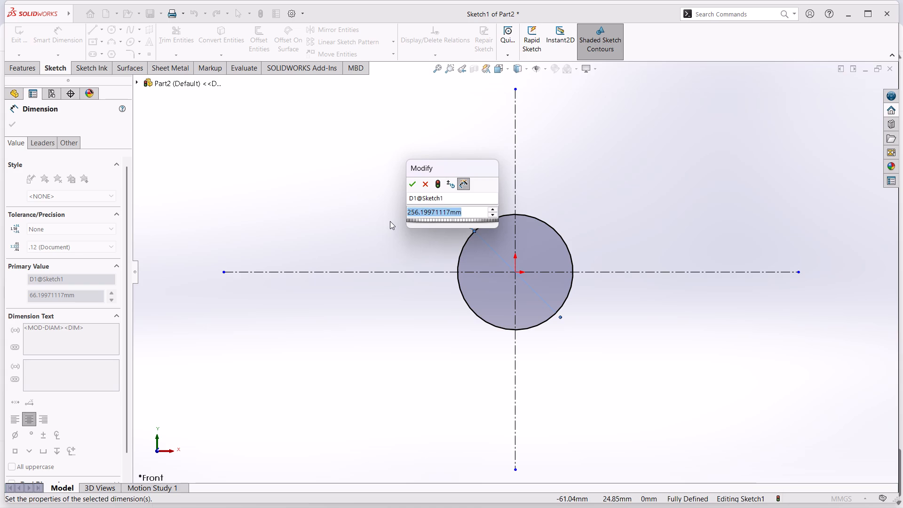
text(200.)
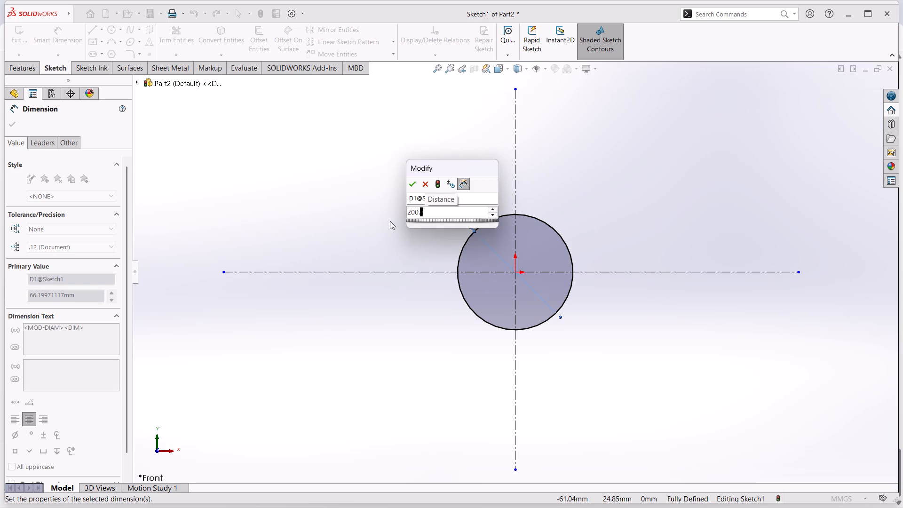
key(BackSpace)
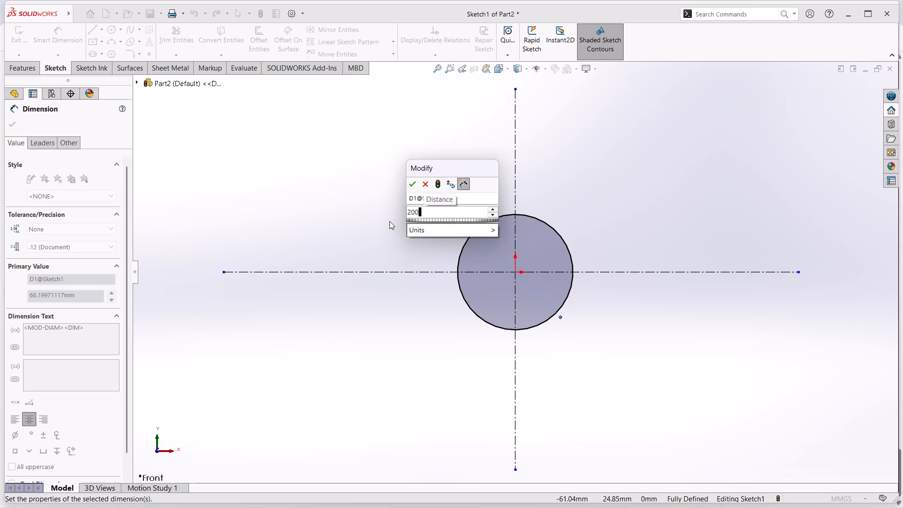
key(Return)
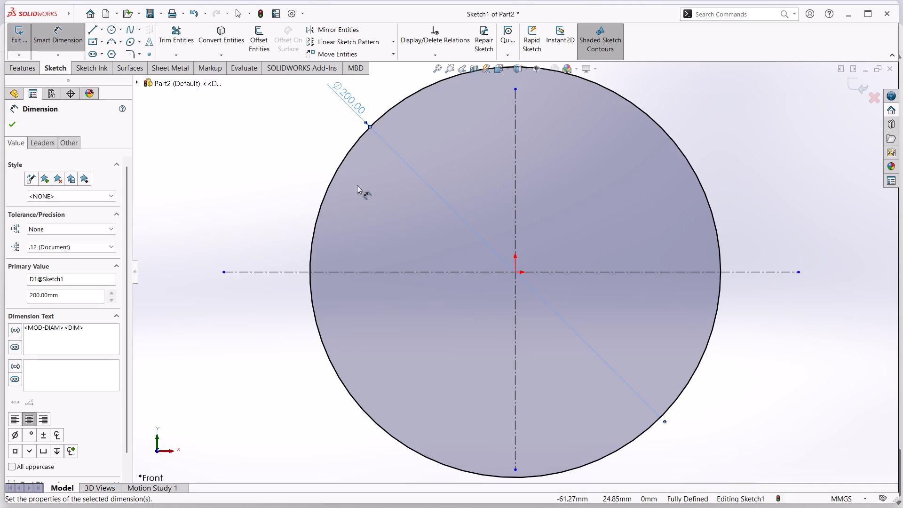
Extend the vertical centerline beyond the circle, to about 145 mm above and 134 mm below the origin.
scroll(482, 243, up, 1)
scroll(508, 188, up, 2)
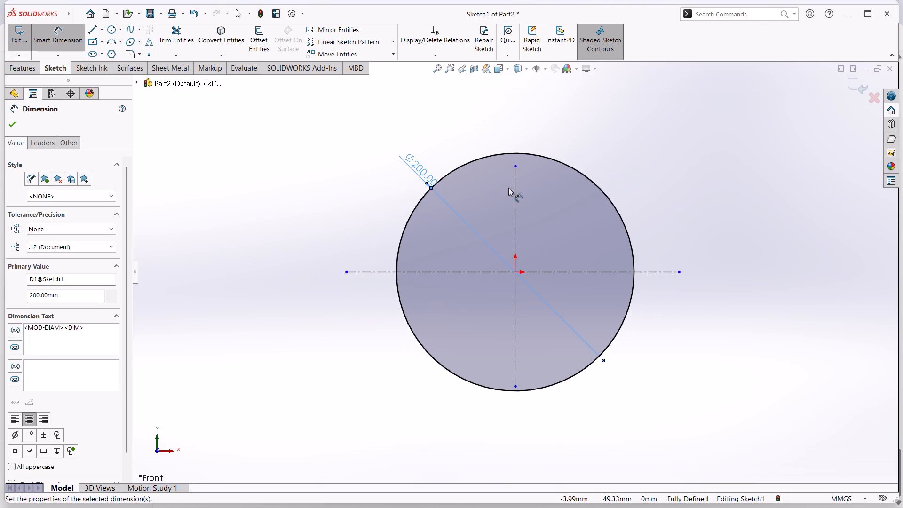
scroll(508, 188, down, 1)
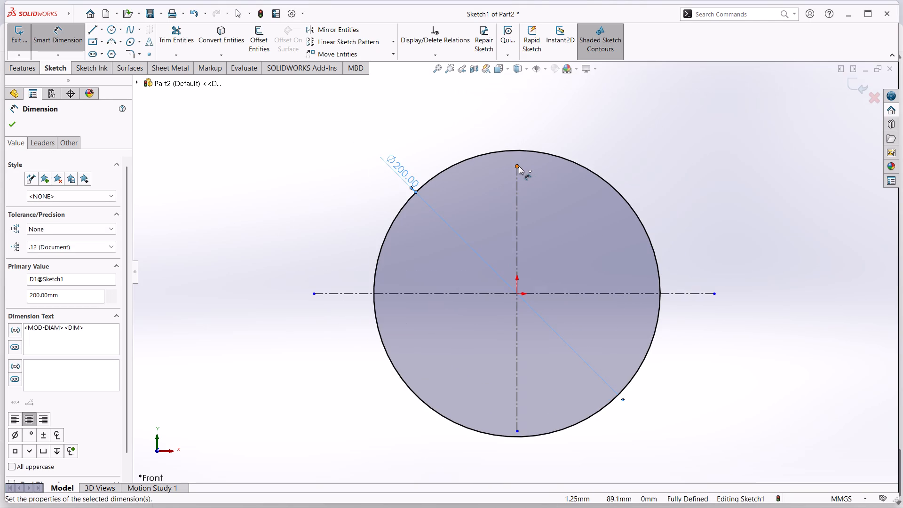
click(70, 41)
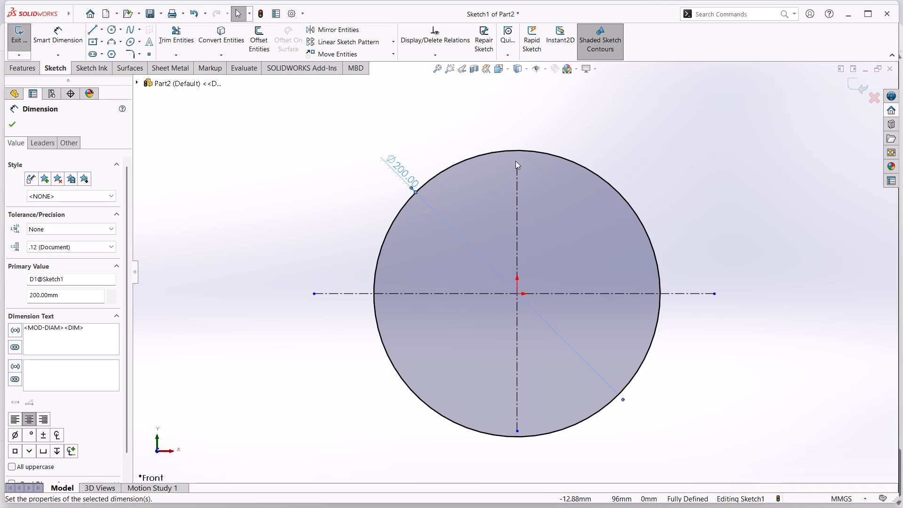
drag(516, 165, 512, 87)
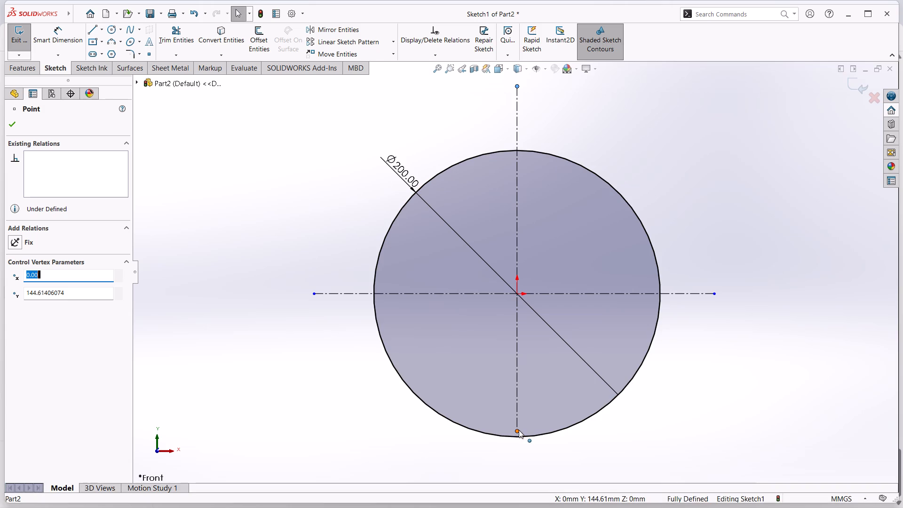
drag(517, 430, 508, 485)
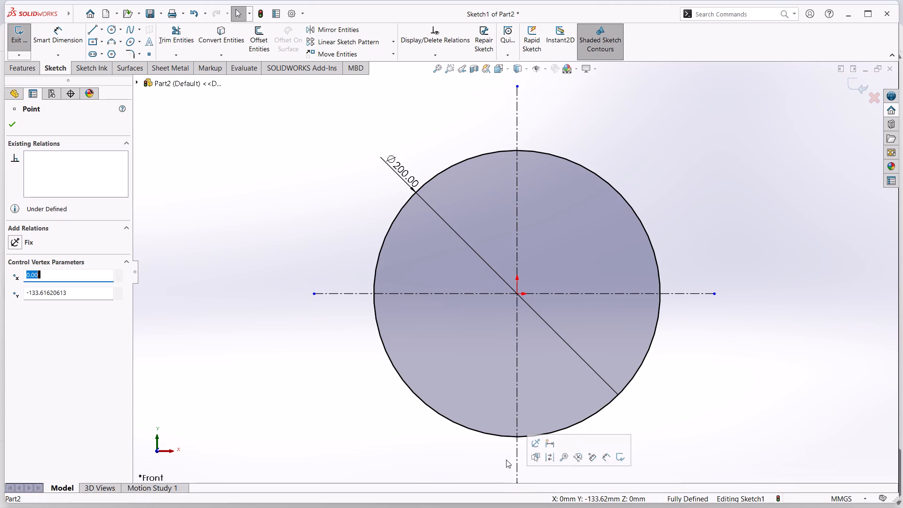
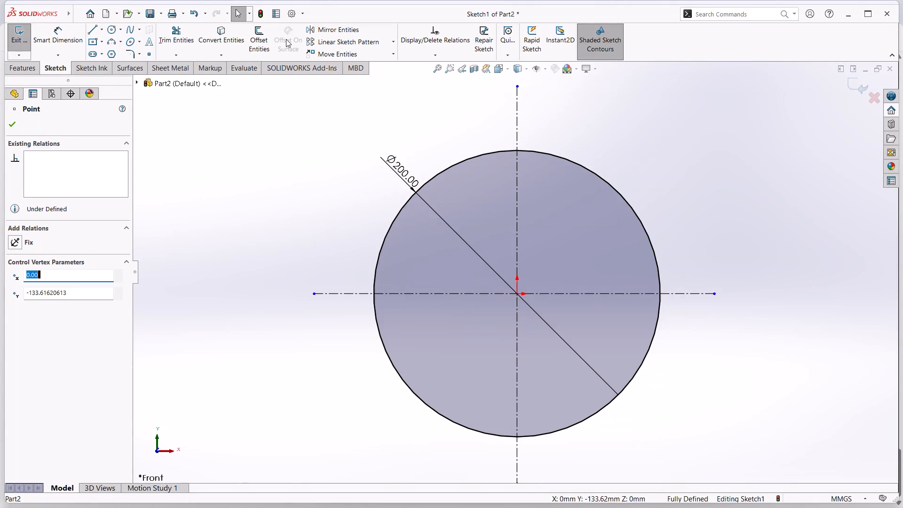
Trim away all four quarter arcs of the 200 mm circle, leaving only the crossing centerlines.
scroll(388, 202, up, 1)
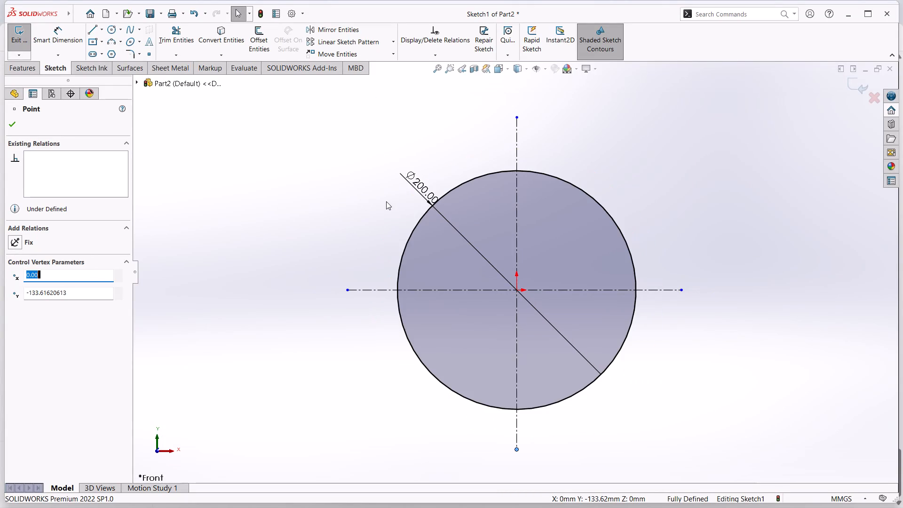
scroll(387, 147, down, 2)
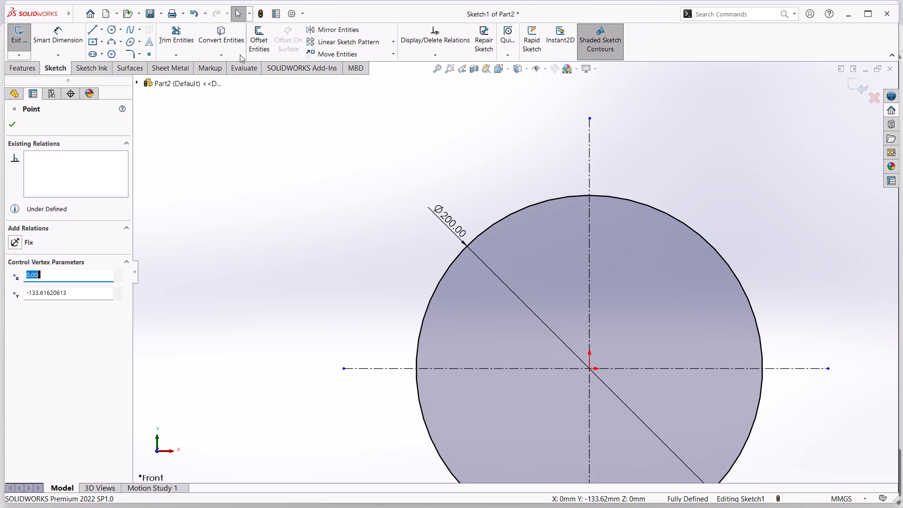
click(173, 27)
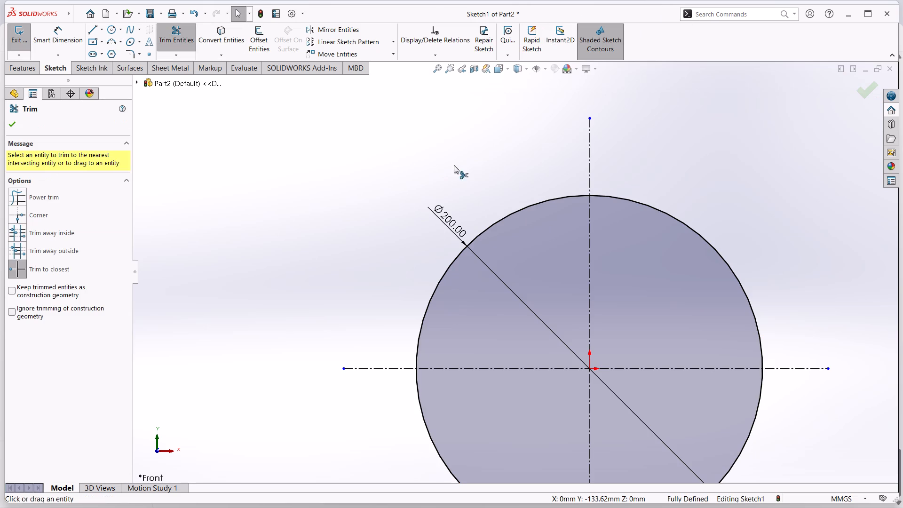
click(526, 206)
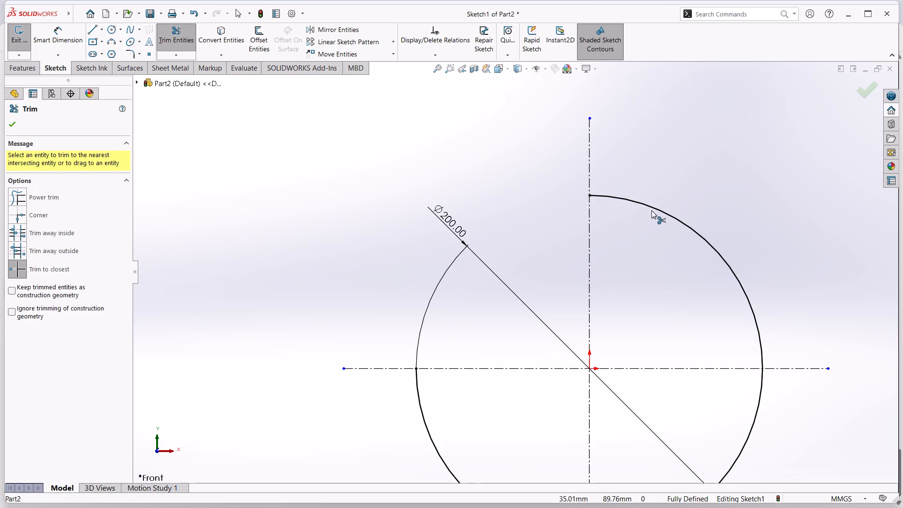
click(653, 206)
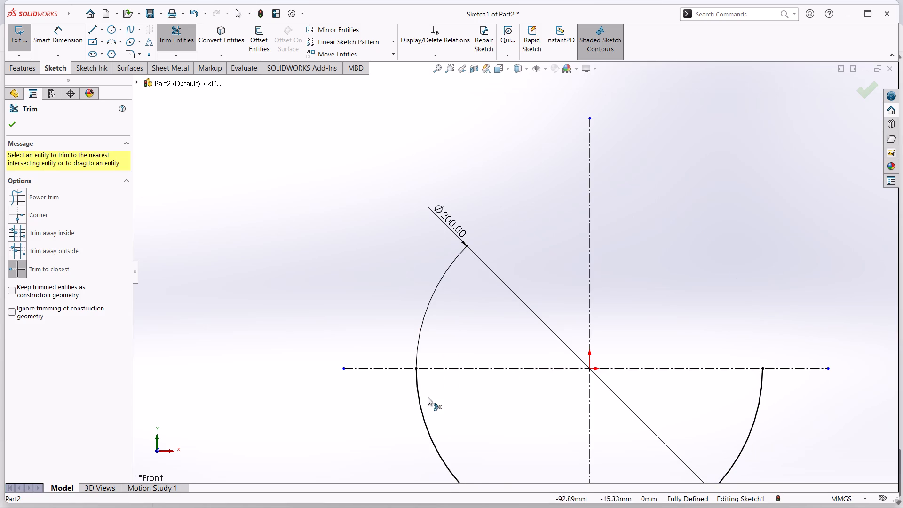
click(419, 406)
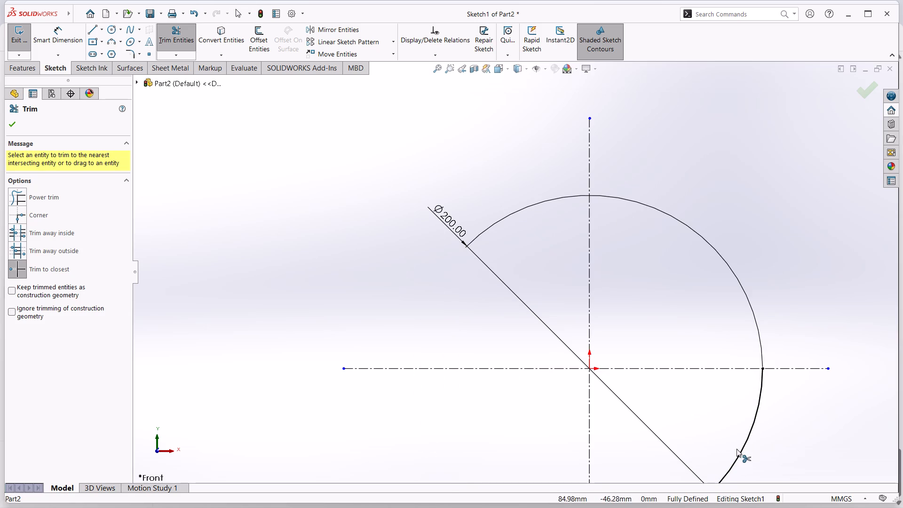
click(741, 449)
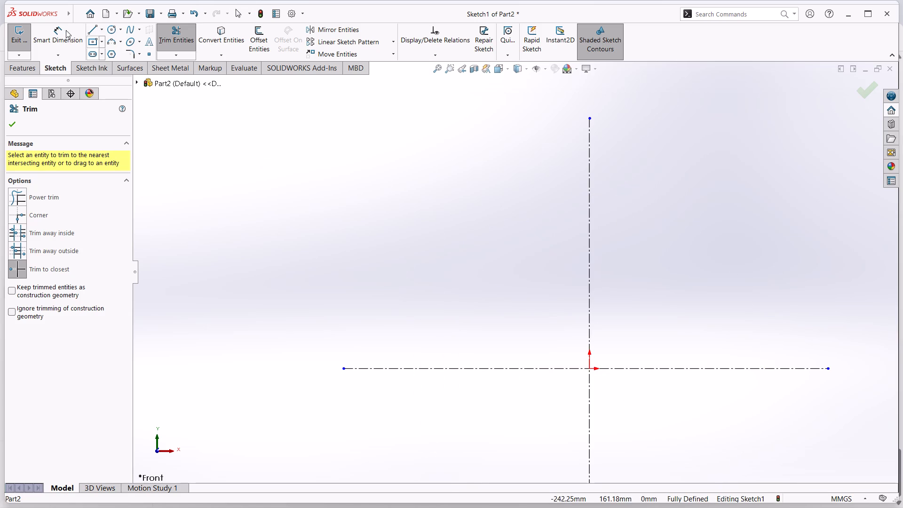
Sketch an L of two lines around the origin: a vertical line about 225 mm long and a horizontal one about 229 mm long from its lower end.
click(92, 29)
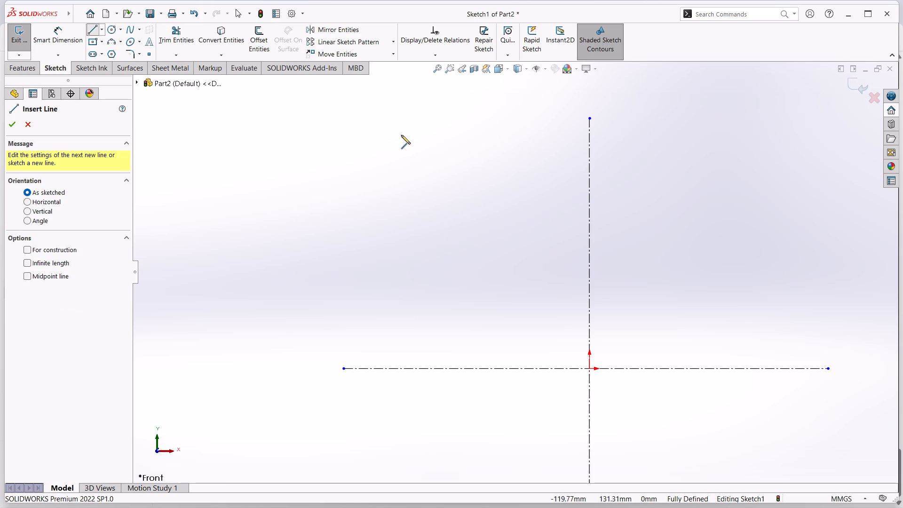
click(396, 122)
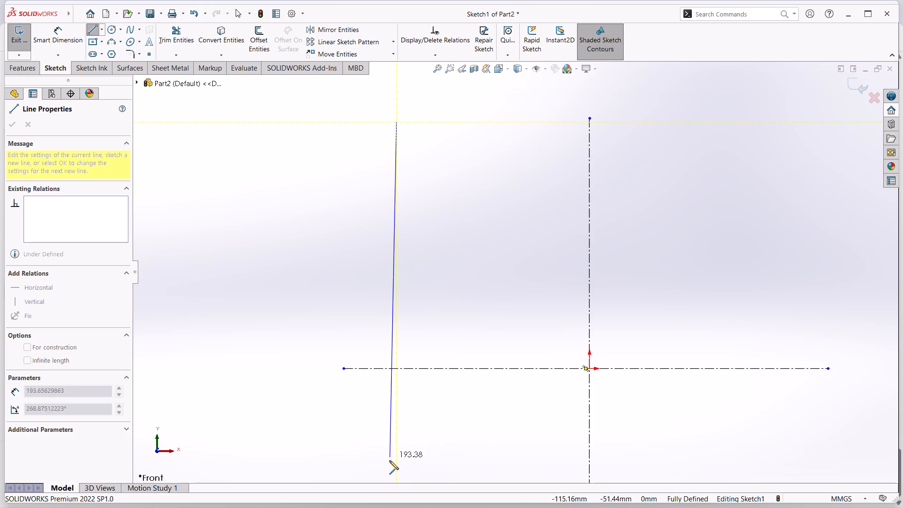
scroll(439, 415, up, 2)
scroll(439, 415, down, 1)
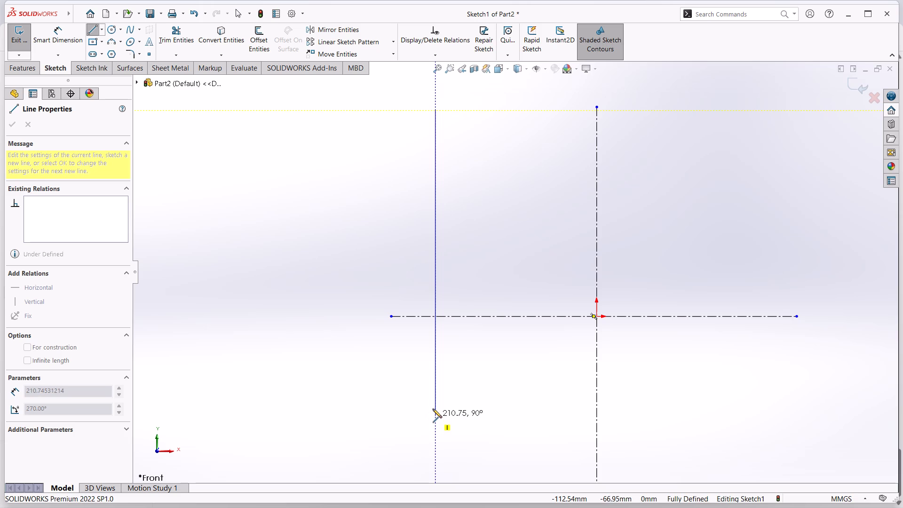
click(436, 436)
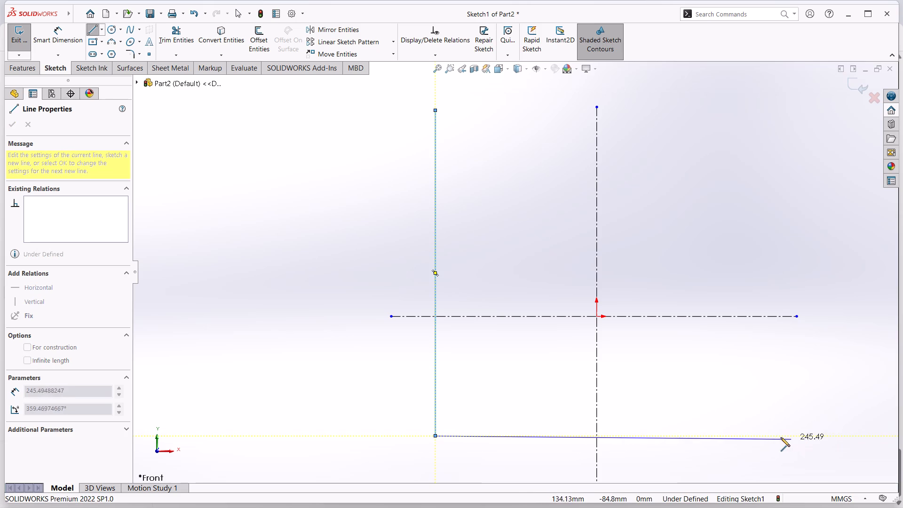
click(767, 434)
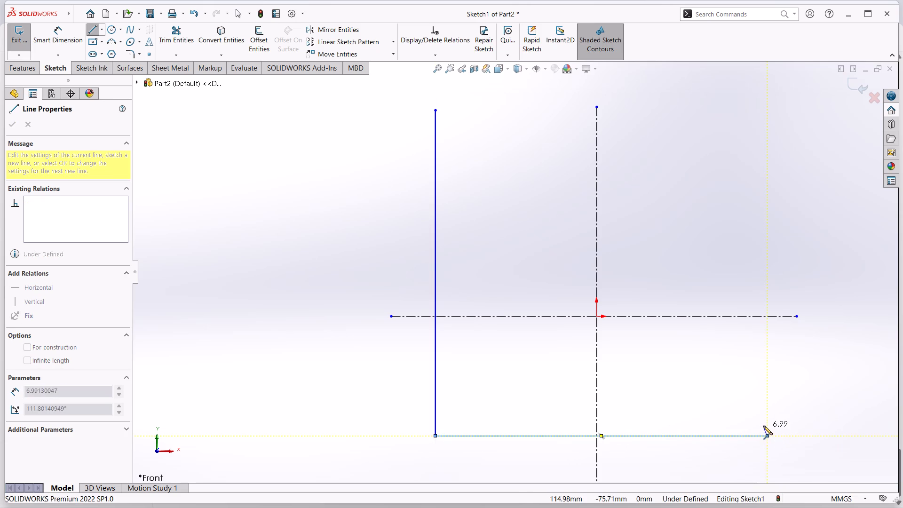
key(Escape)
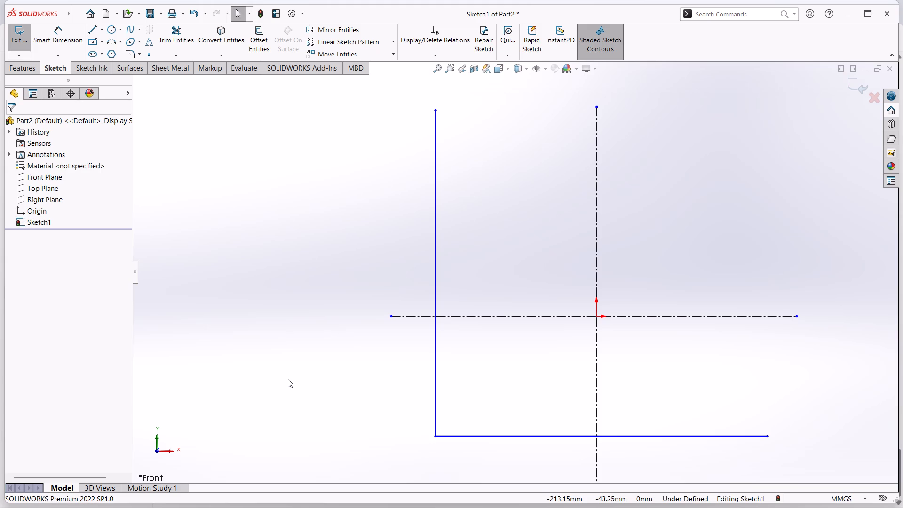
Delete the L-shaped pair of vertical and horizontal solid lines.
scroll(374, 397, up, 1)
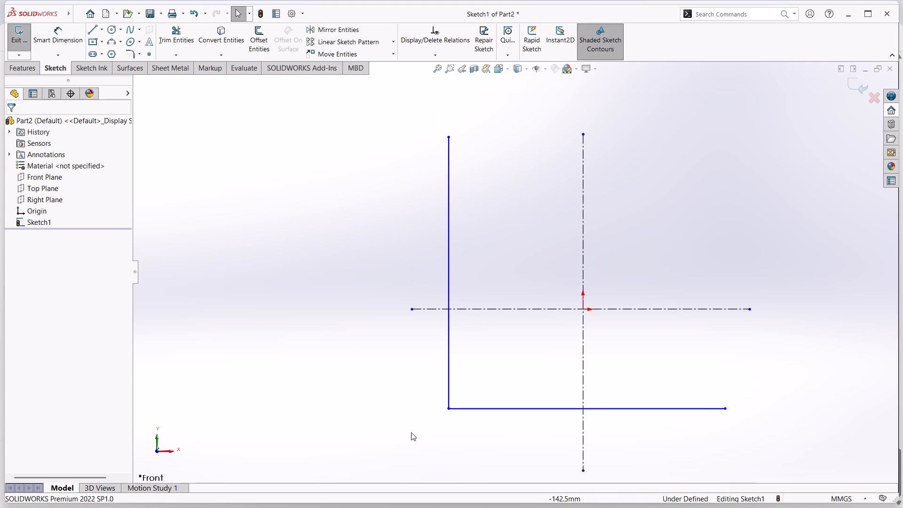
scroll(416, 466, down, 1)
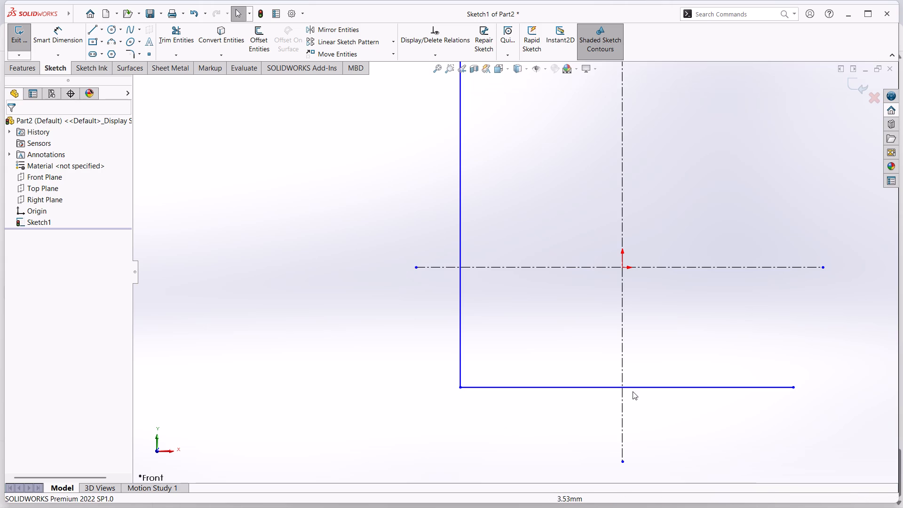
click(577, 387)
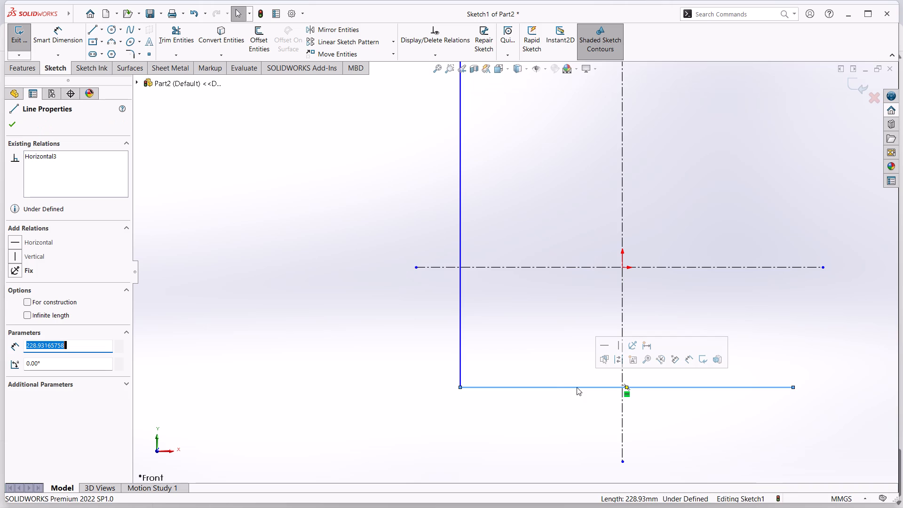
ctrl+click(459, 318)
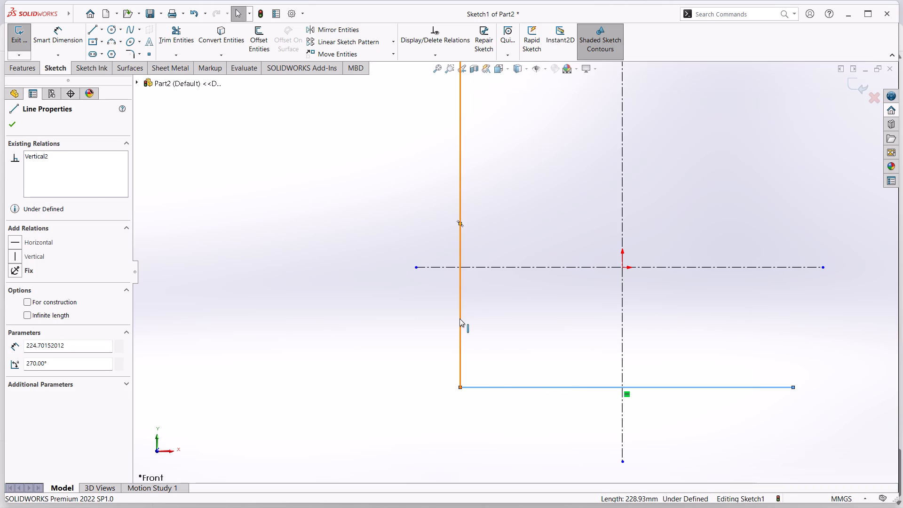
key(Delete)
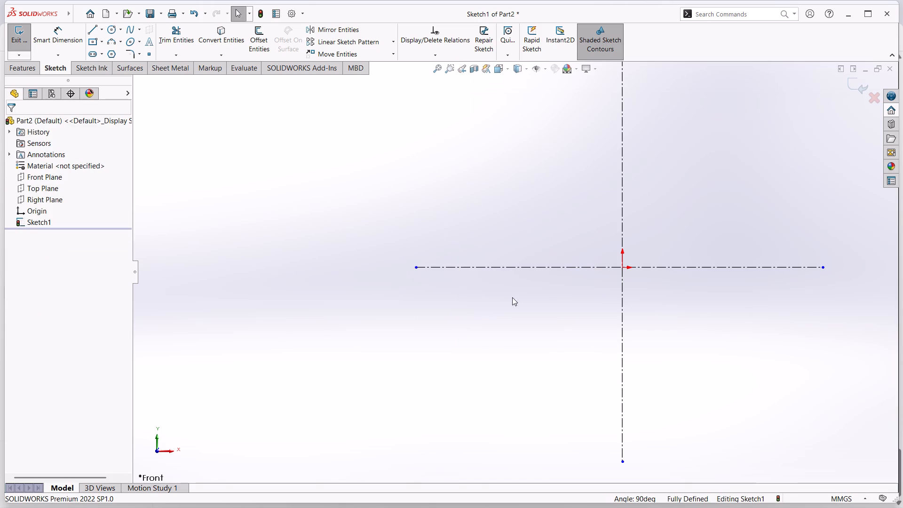
Sketch a circle centered on the origin with a radius of about 84 mm.
click(108, 29)
click(625, 270)
click(706, 357)
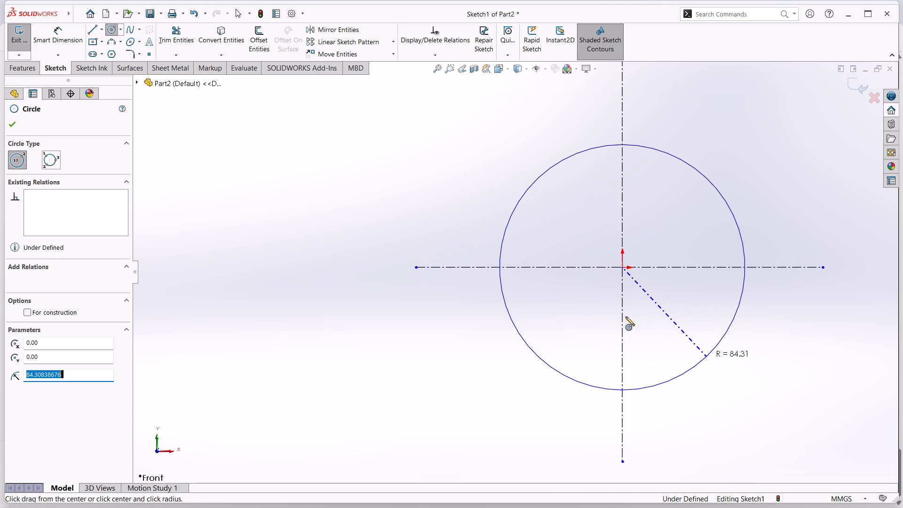
Dimension the circle's diameter as 200 mm.
click(69, 32)
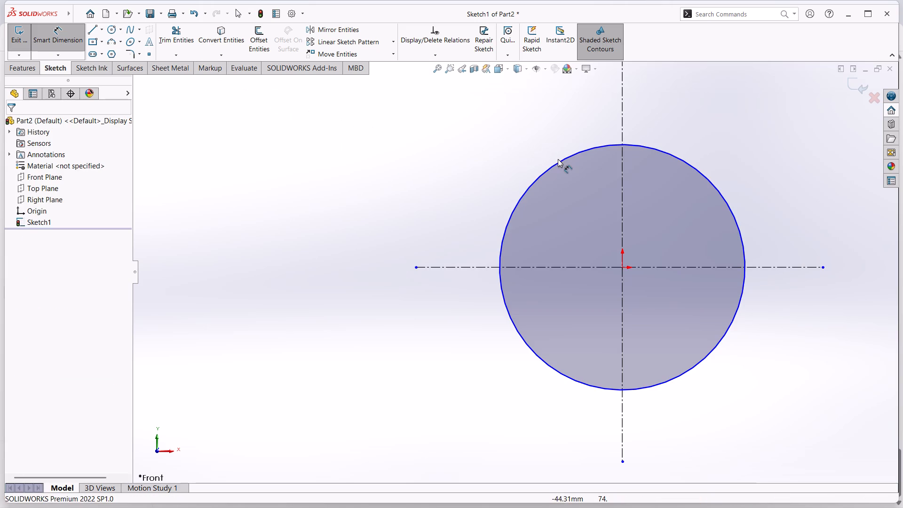
click(559, 161)
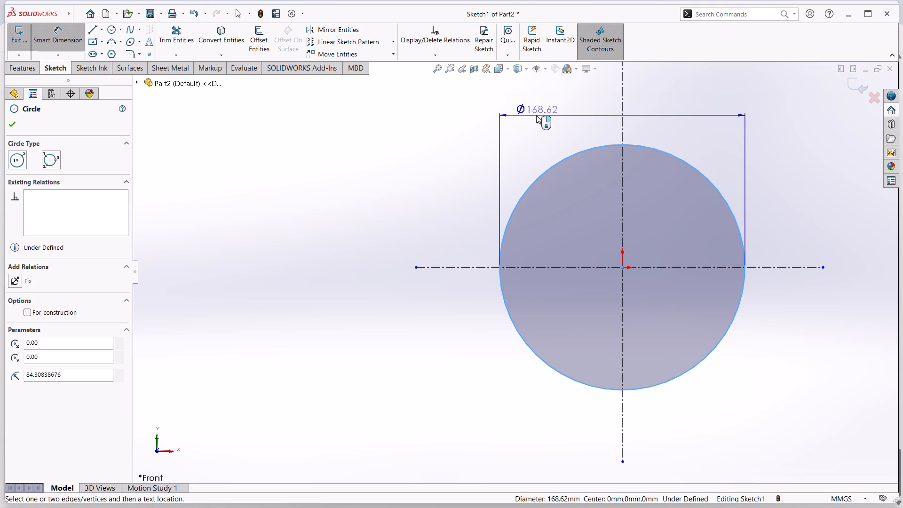
click(537, 115)
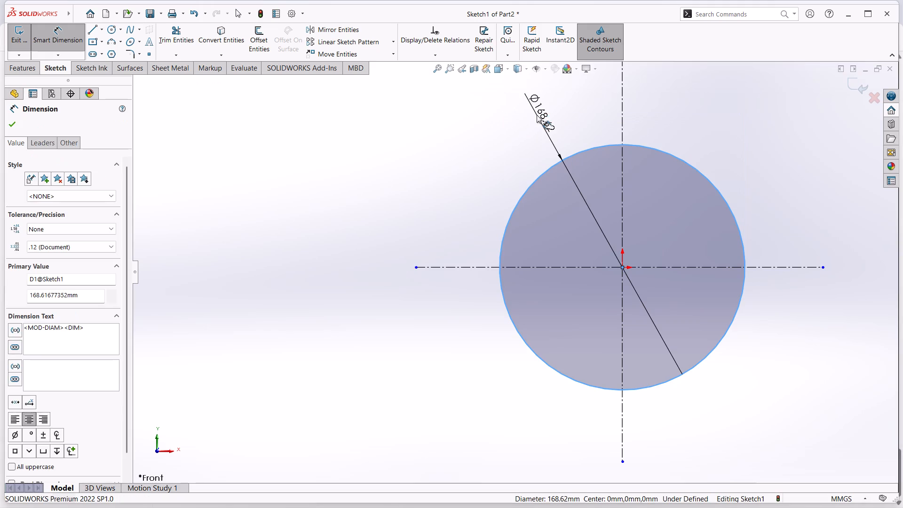
text(200)
key(Return)
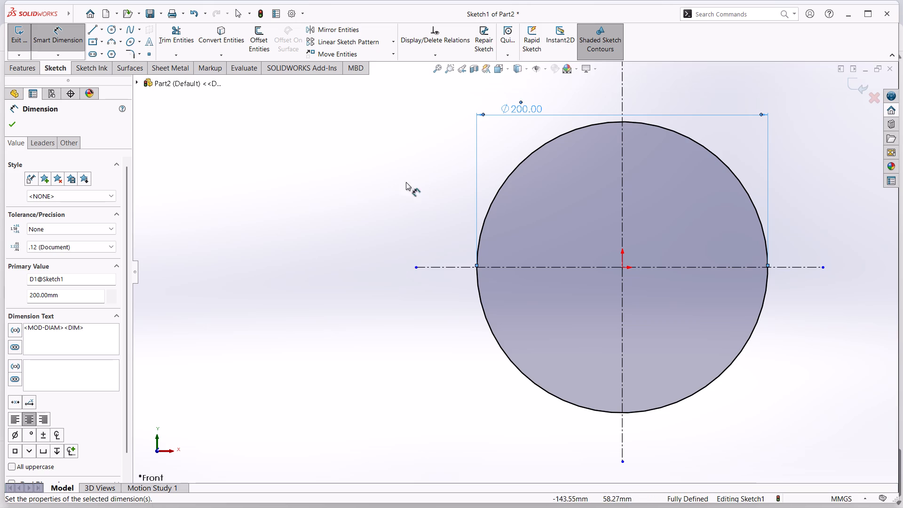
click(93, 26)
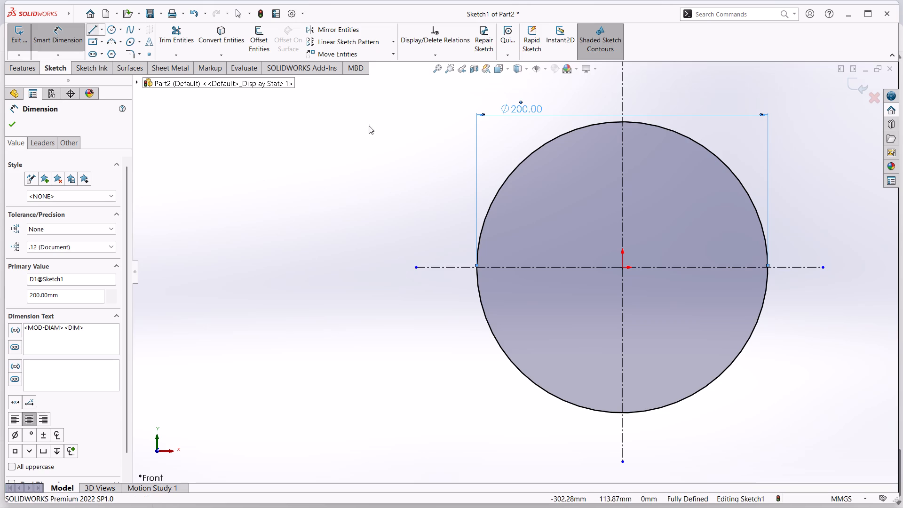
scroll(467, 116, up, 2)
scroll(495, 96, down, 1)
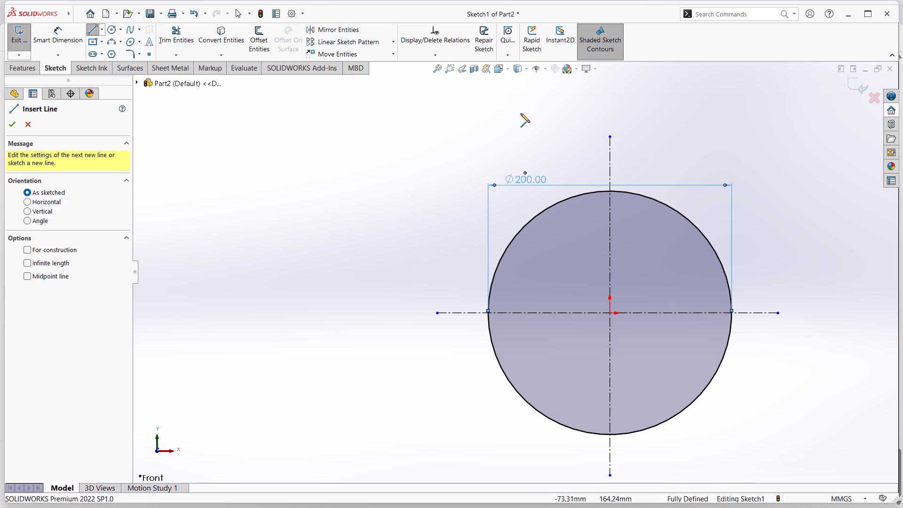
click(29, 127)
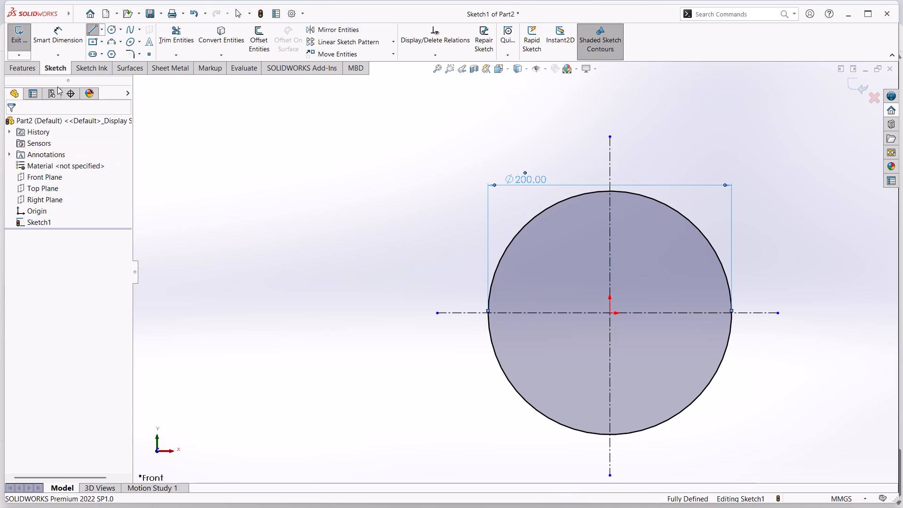
Sketch a vertical line about 195 mm long from above down to the circle's left quadrant point.
click(92, 32)
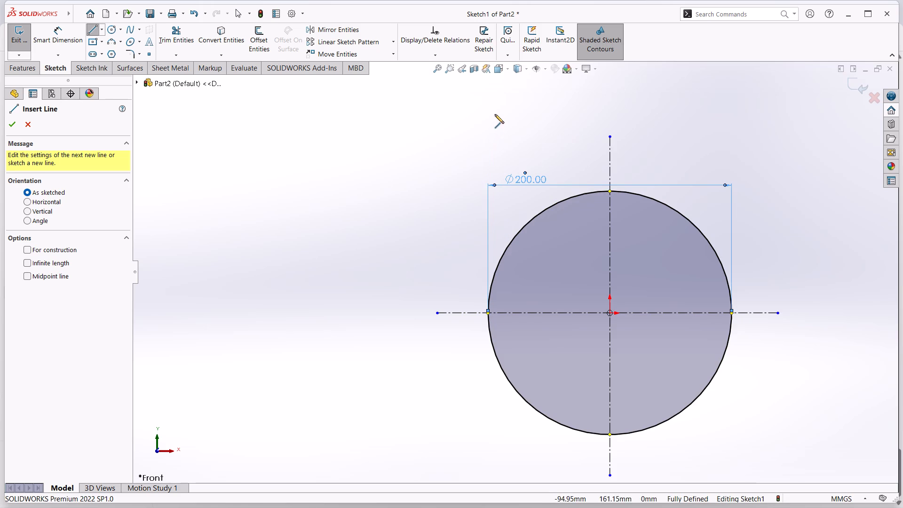
click(490, 78)
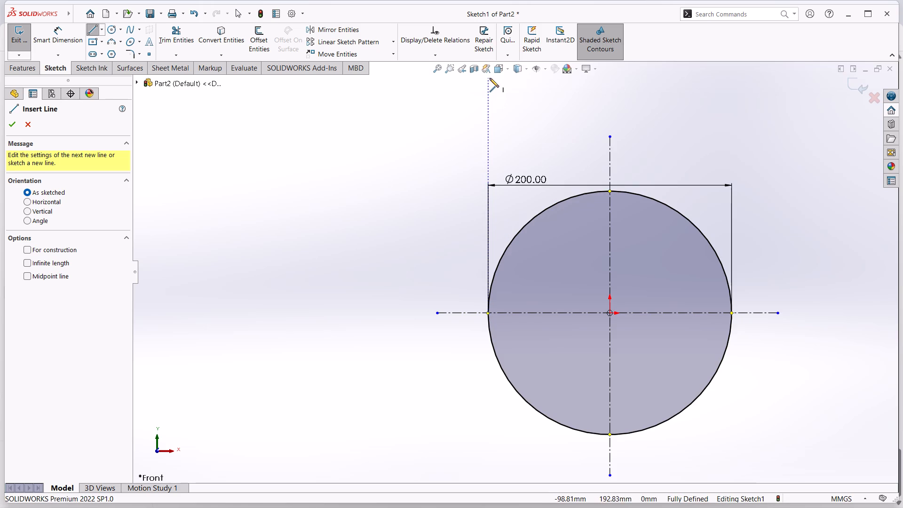
click(489, 314)
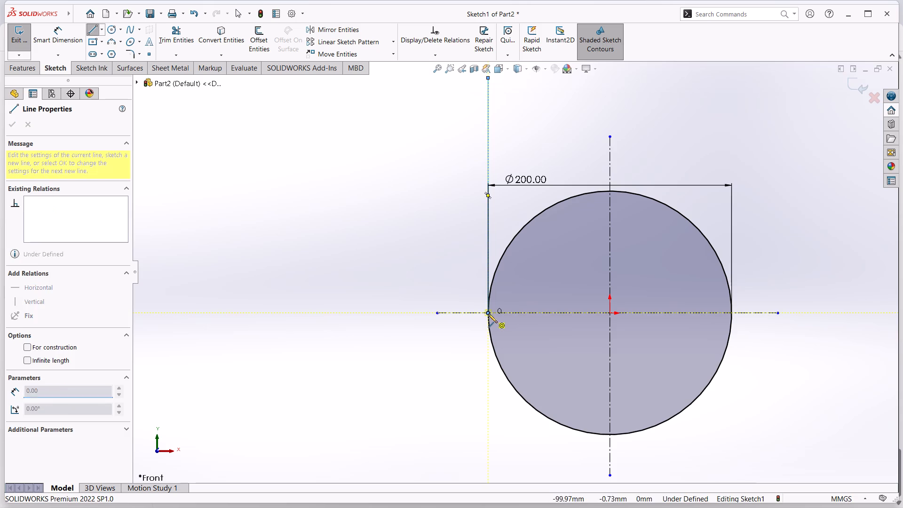
key(Escape)
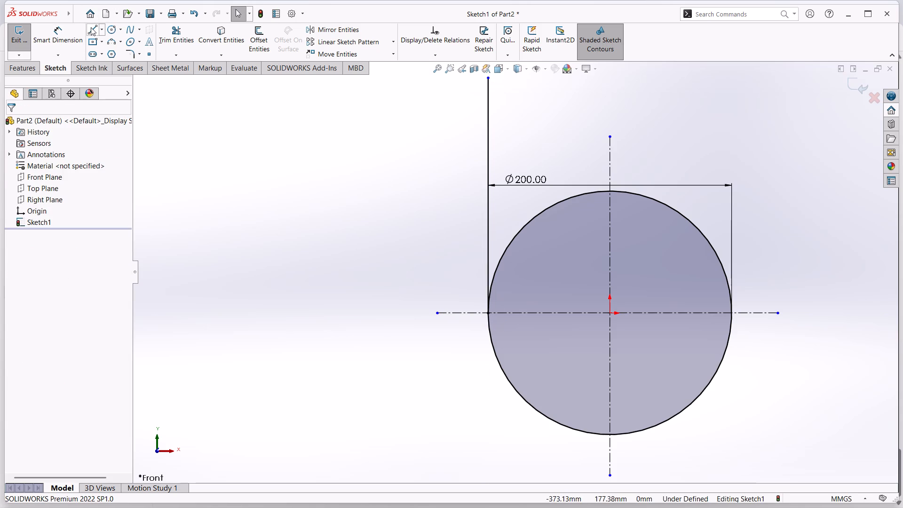
Sketch a horizontal line about 216 mm long running right from the circle's bottom quadrant point.
click(91, 27)
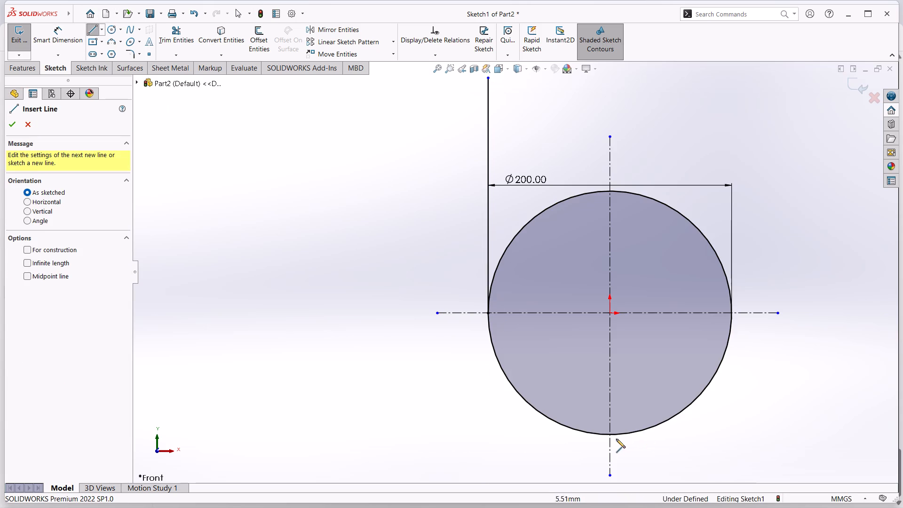
click(609, 435)
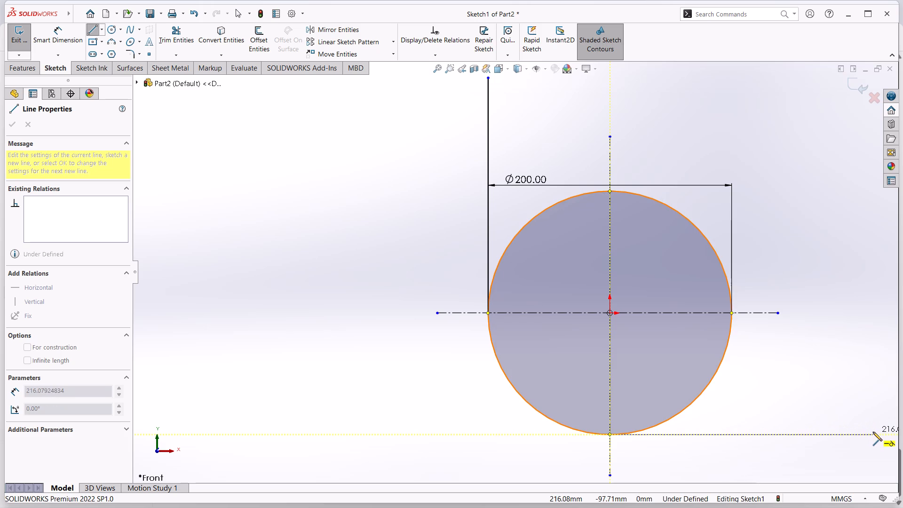
click(873, 432)
key(Escape)
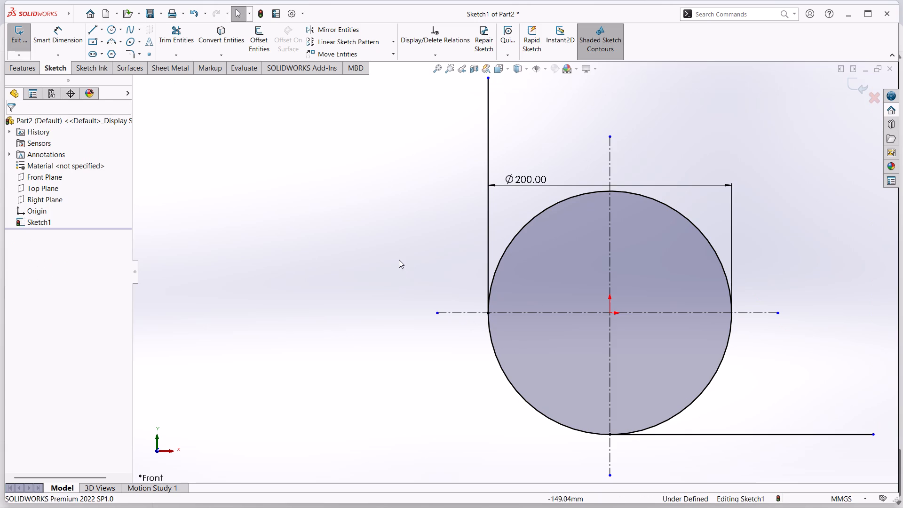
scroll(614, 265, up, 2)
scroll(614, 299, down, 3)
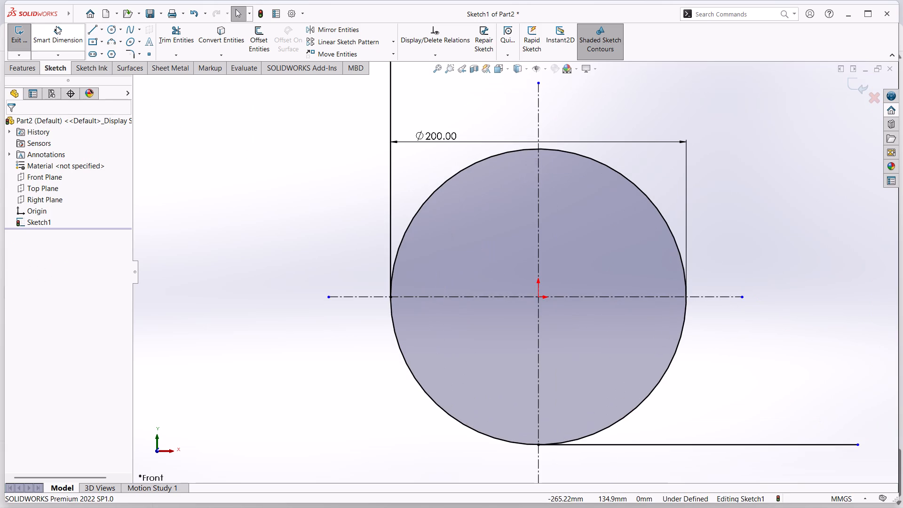
Dimension the horizontal distance from the vertical line to the bottom line's right endpoint as 405 mm.
click(59, 30)
click(391, 229)
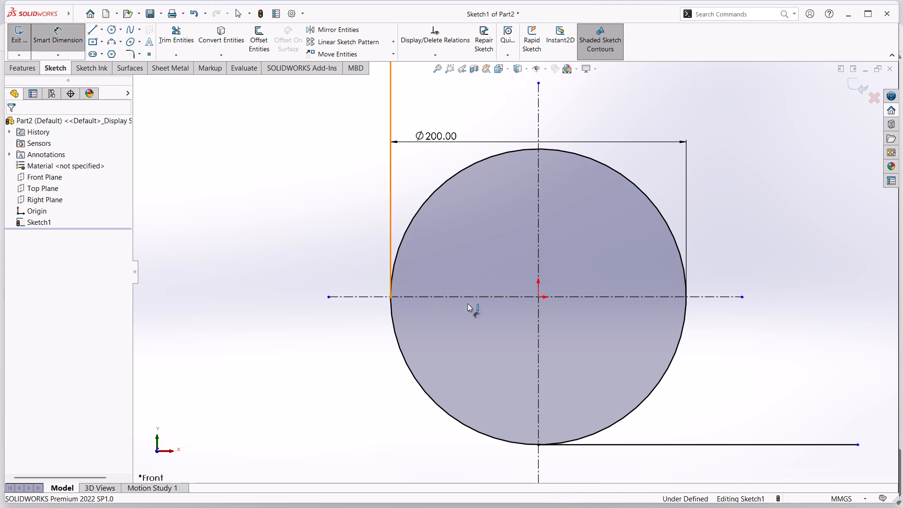
click(860, 446)
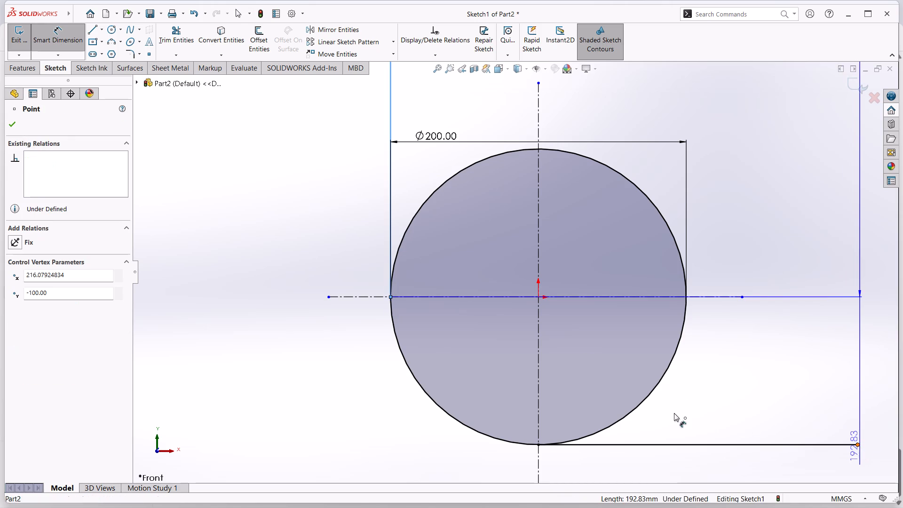
scroll(646, 405, up, 3)
scroll(648, 393, down, 2)
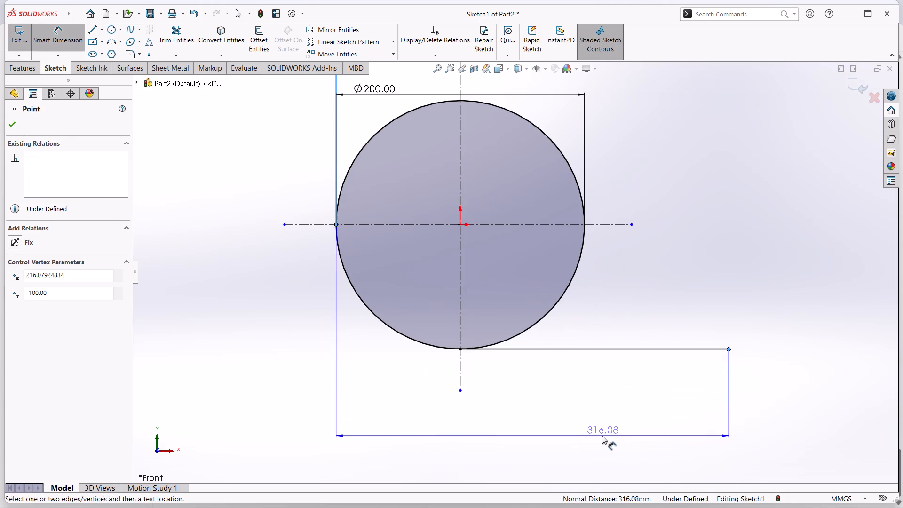
click(600, 436)
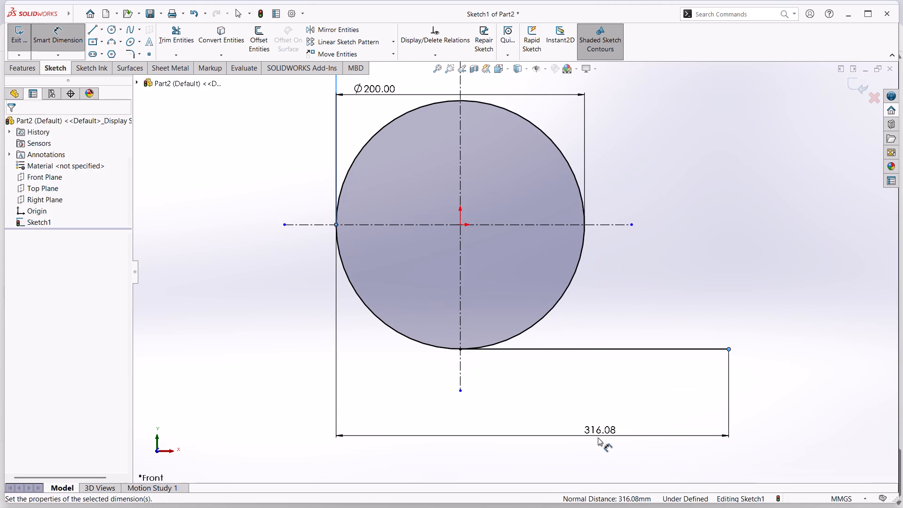
text(405)
key(Return)
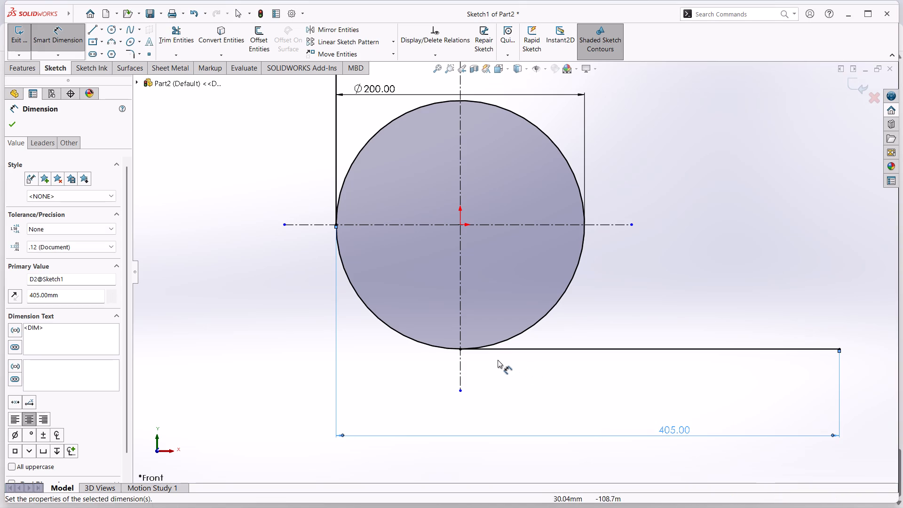
Dimension the vertical distance from the bottom line to the vertical line's upper endpoint as 550 mm.
scroll(496, 350, up, 1)
scroll(468, 255, up, 1)
scroll(451, 203, up, 1)
scroll(447, 190, down, 1)
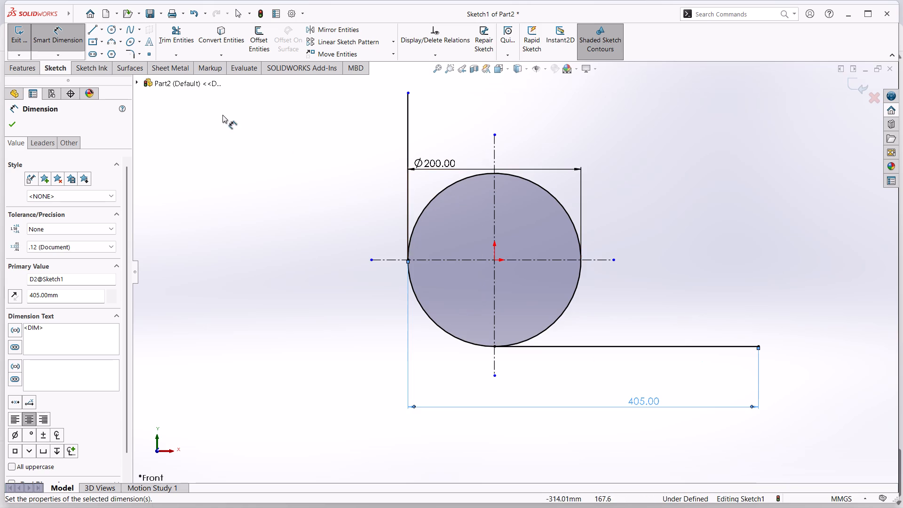
click(564, 348)
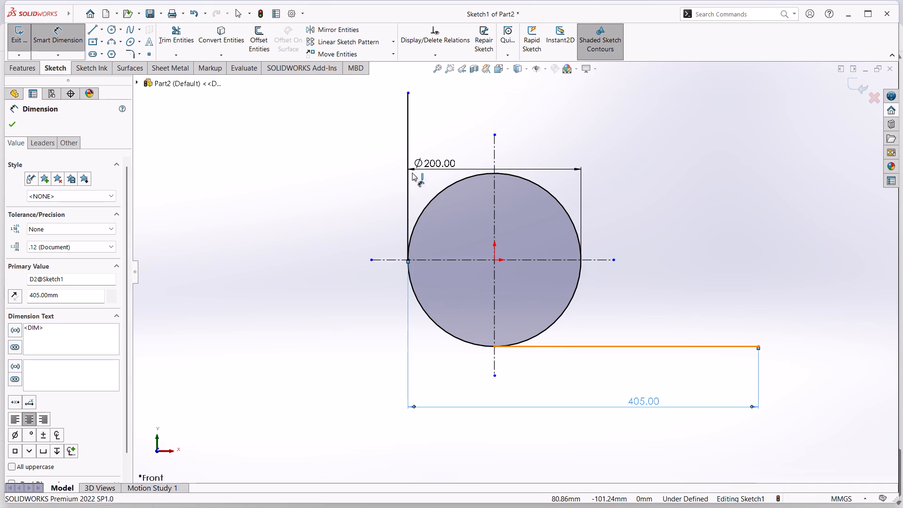
click(406, 92)
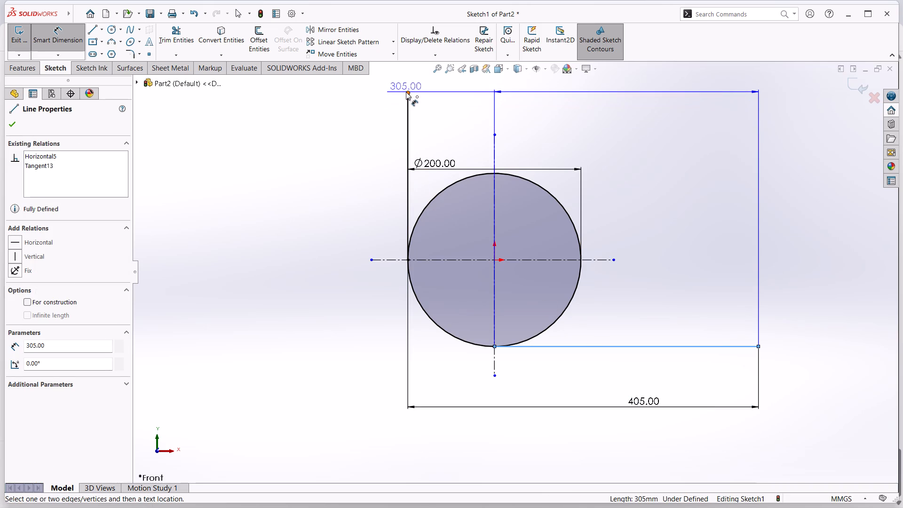
click(289, 209)
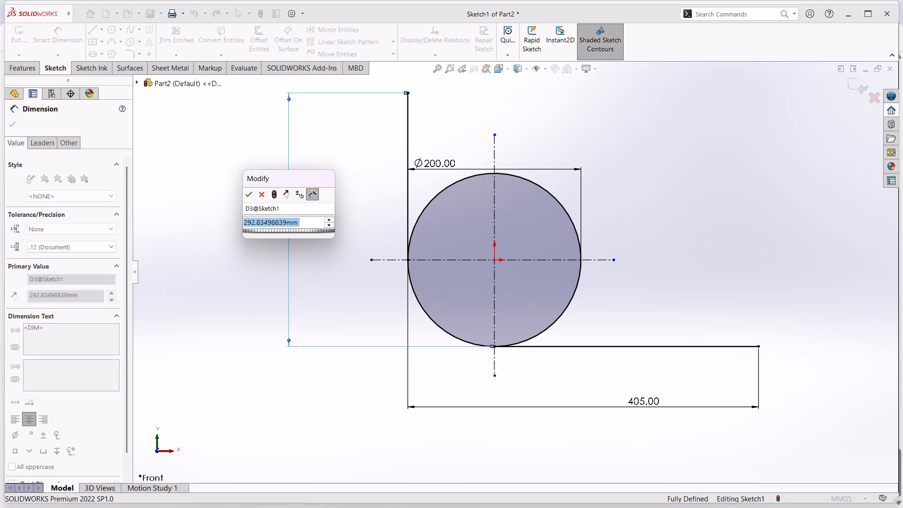
text(550)
key(Return)
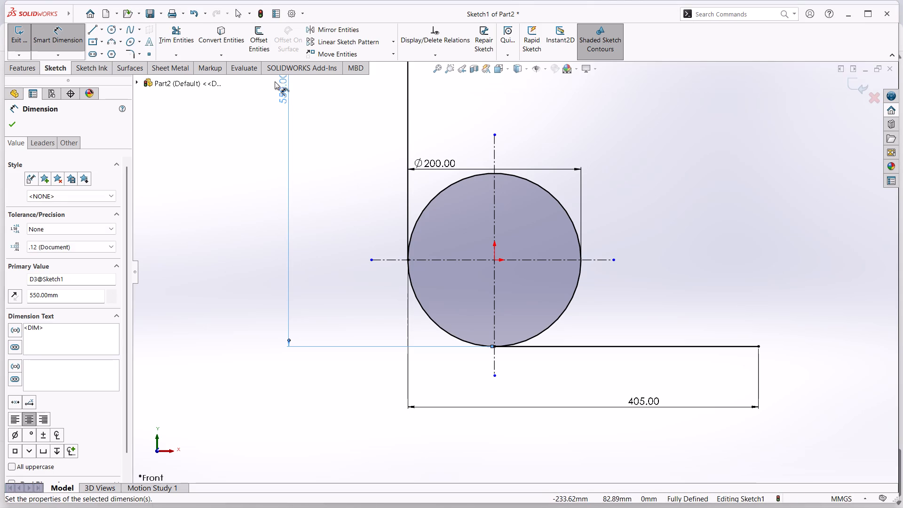
Trim away the circle's upper quadrants and lower-right quadrant, keeping only the lower-left arc between the two lines.
scroll(333, 183, up, 1)
scroll(577, 167, up, 2)
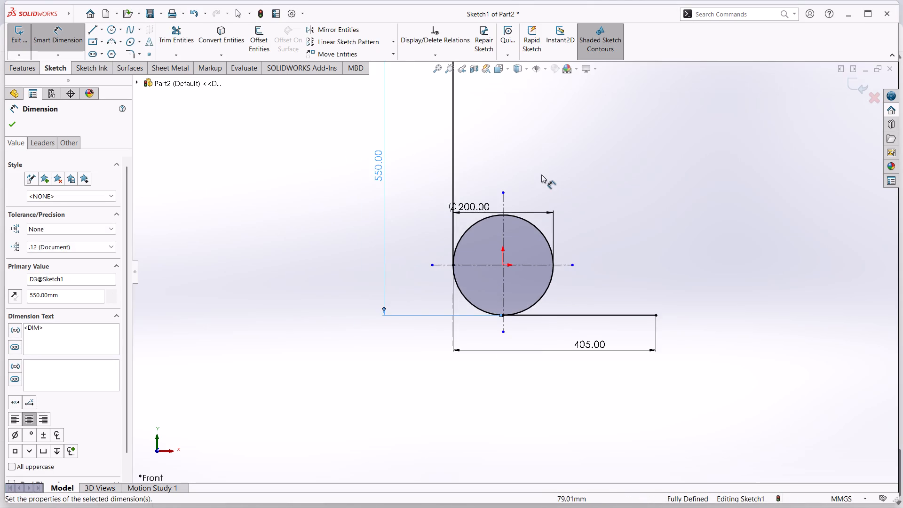
scroll(541, 175, up, 3)
scroll(534, 215, down, 1)
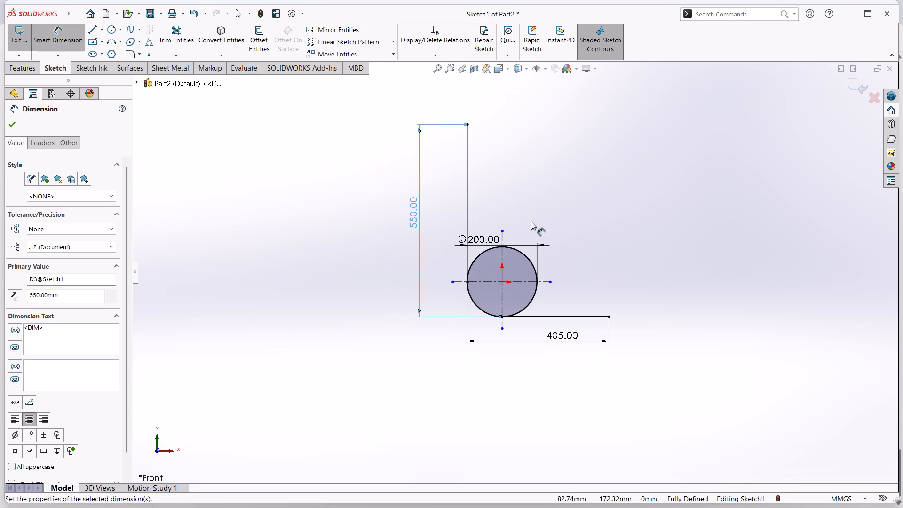
scroll(559, 320, down, 2)
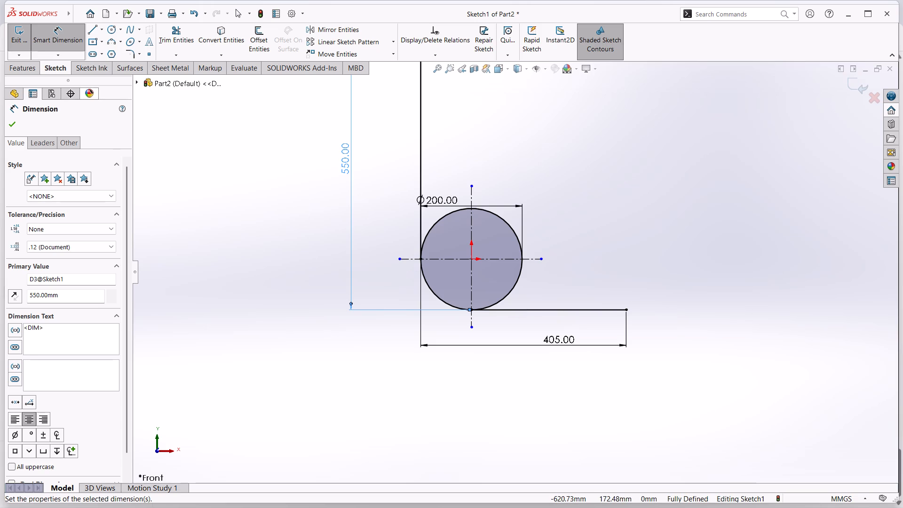
click(178, 37)
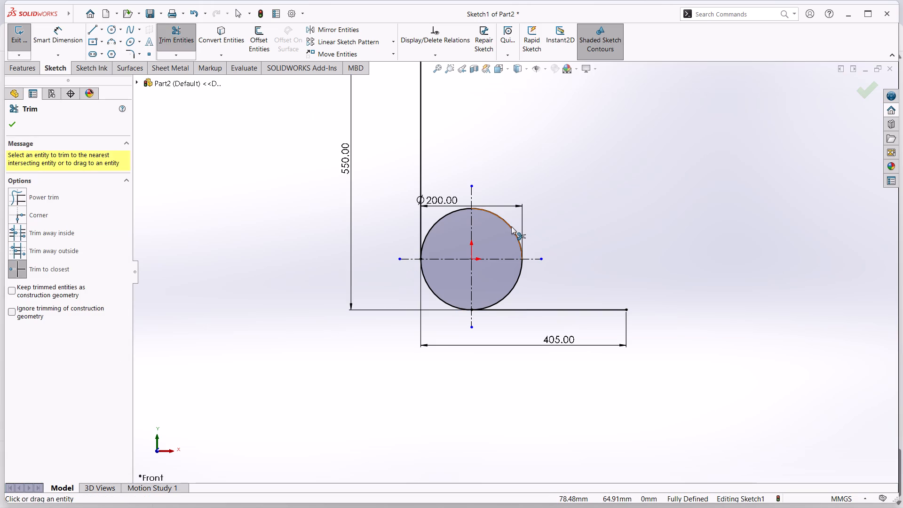
click(509, 225)
click(451, 211)
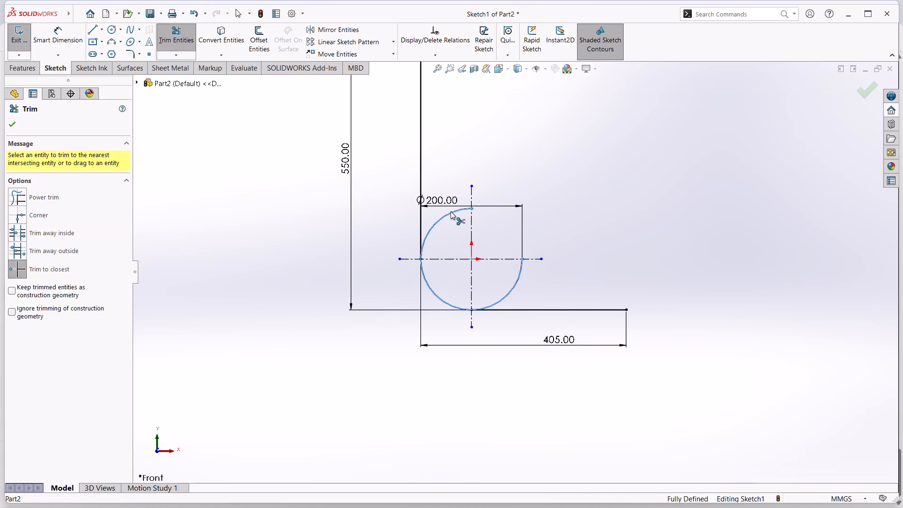
click(516, 282)
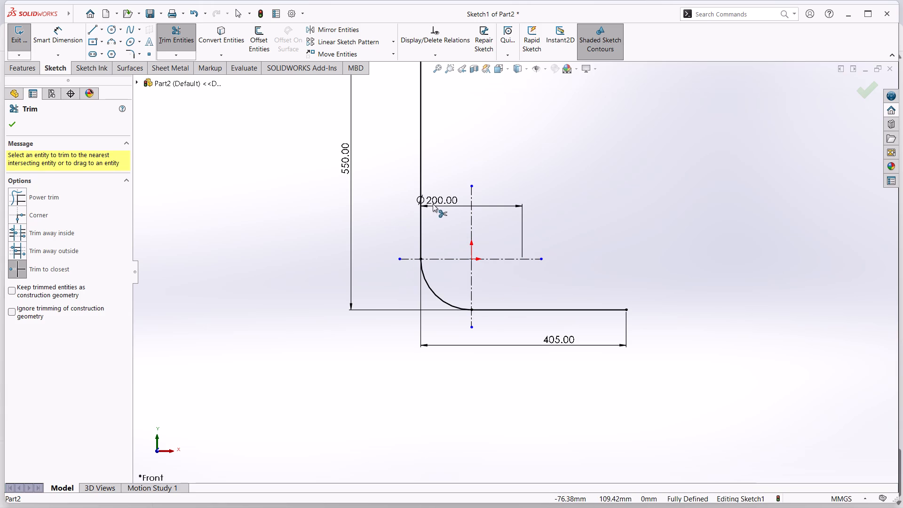
scroll(414, 231, down, 13)
scroll(568, 308, up, 4)
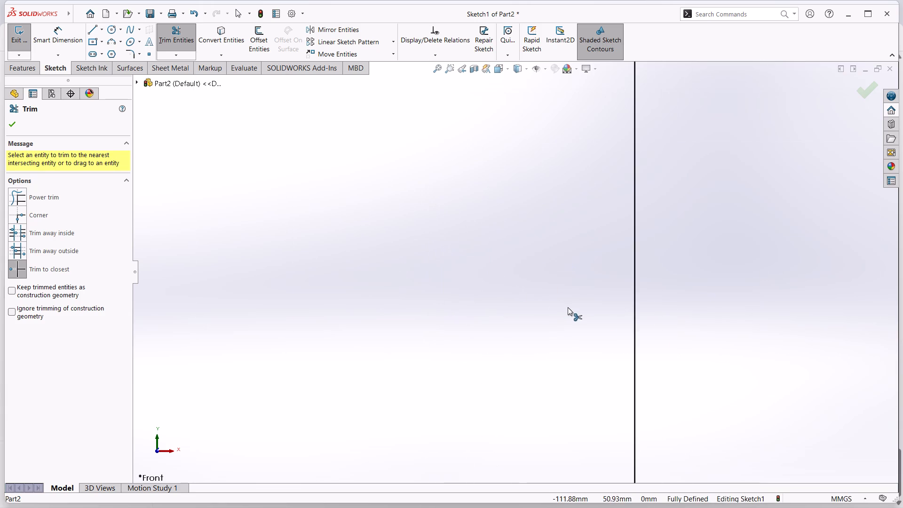
scroll(603, 312, up, 4)
scroll(568, 390, down, 4)
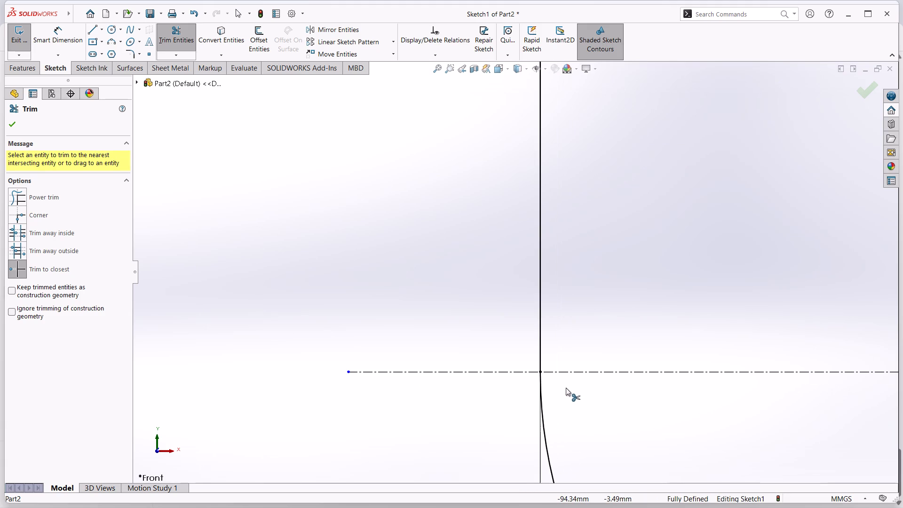
scroll(546, 376, up, 10)
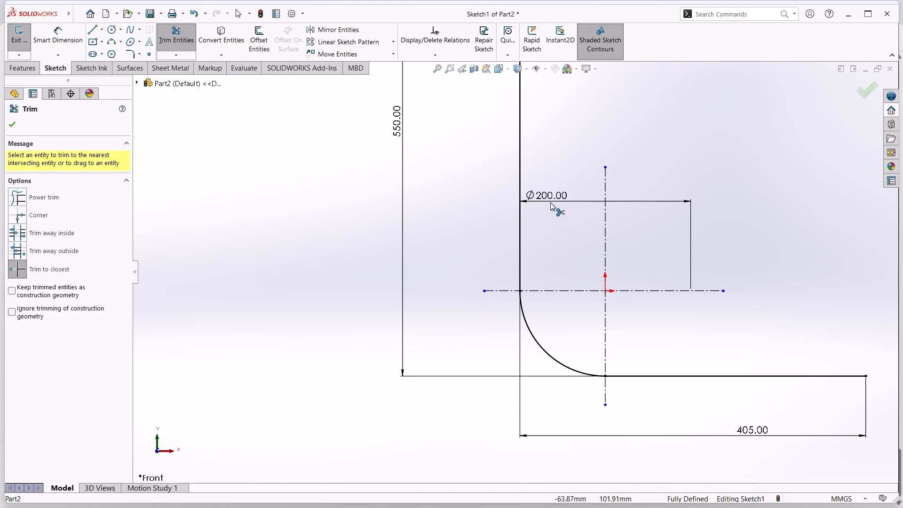
click(177, 36)
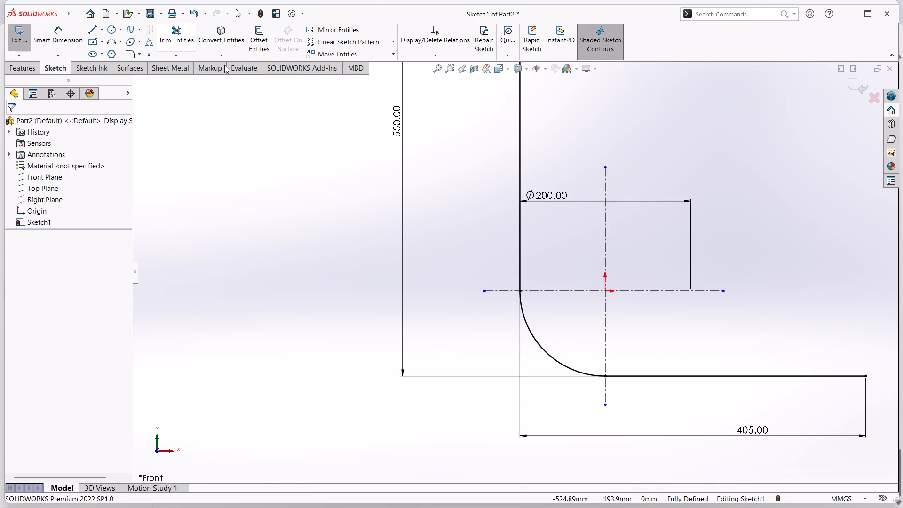
Move the 200 mm diameter dimension below the horizontal centerline, next to the remaining corner arc.
drag(549, 197, 579, 327)
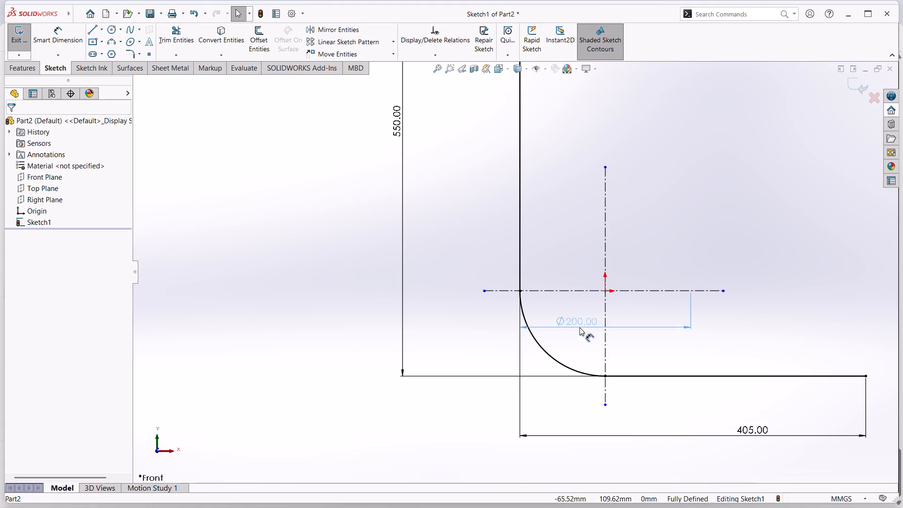
drag(579, 327, 602, 327)
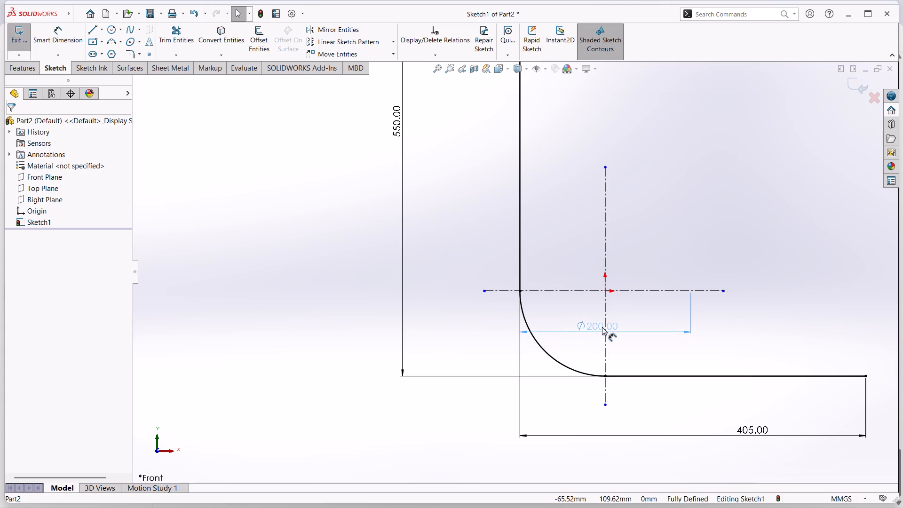
drag(602, 327, 567, 321)
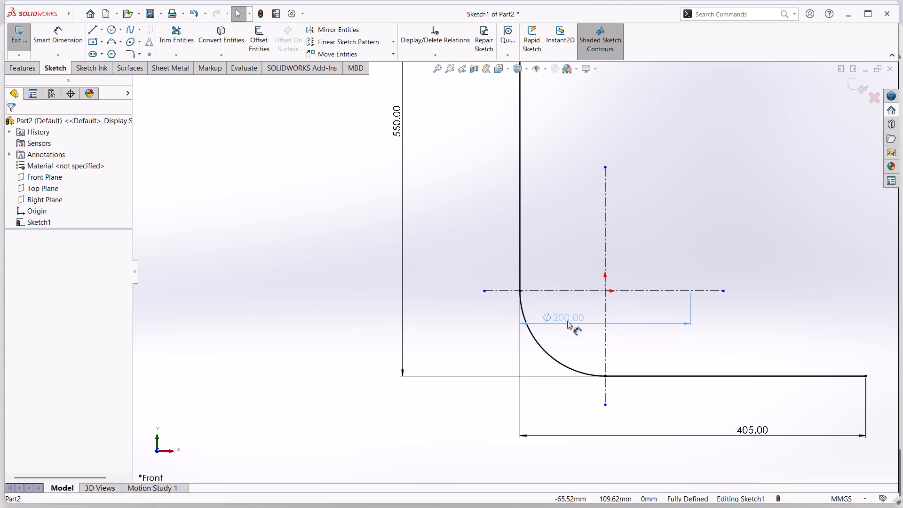
drag(567, 321, 569, 329)
scroll(670, 279, up, 2)
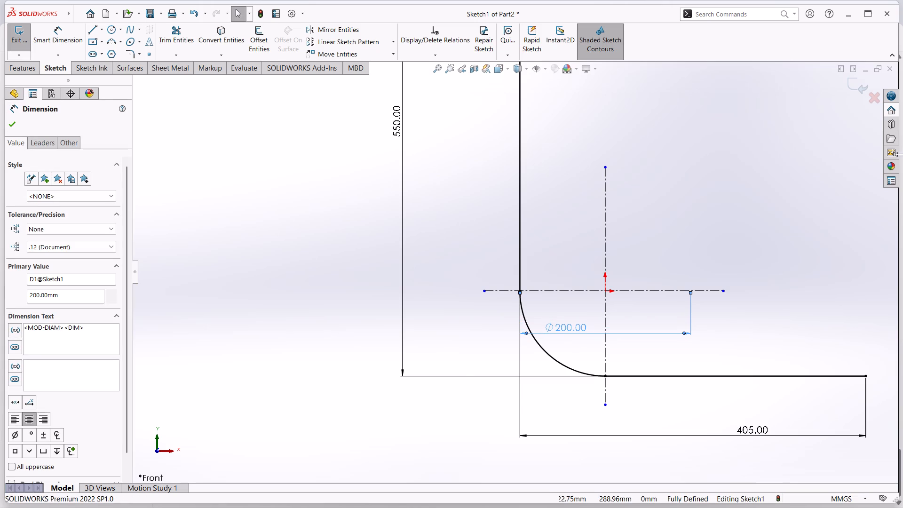
scroll(666, 263, down, 1)
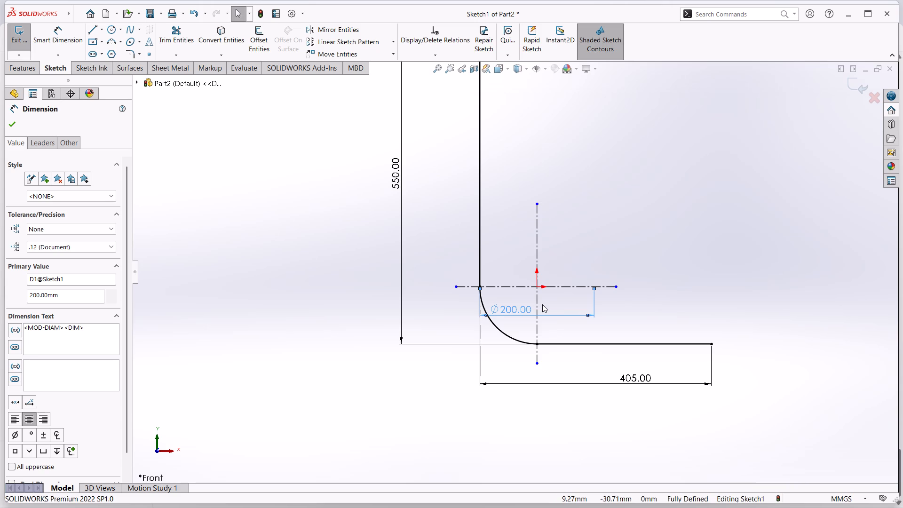
scroll(412, 154, up, 3)
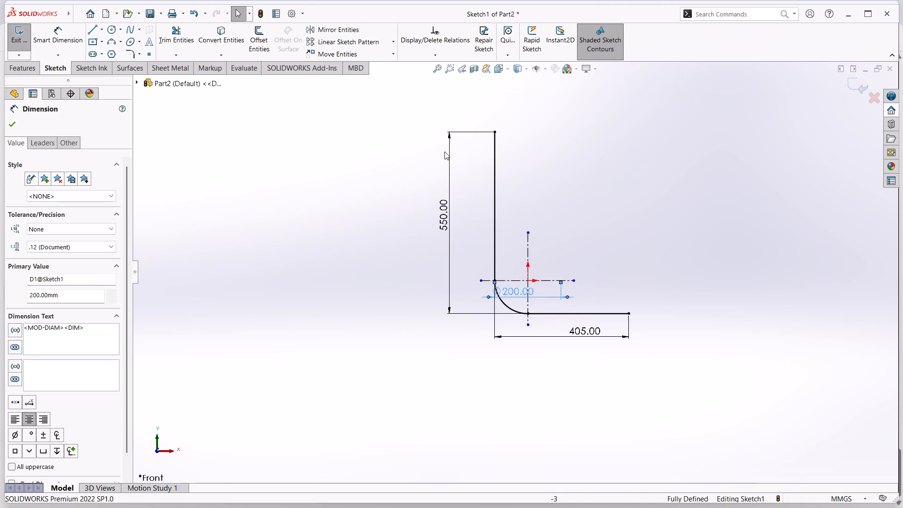
scroll(578, 159, down, 2)
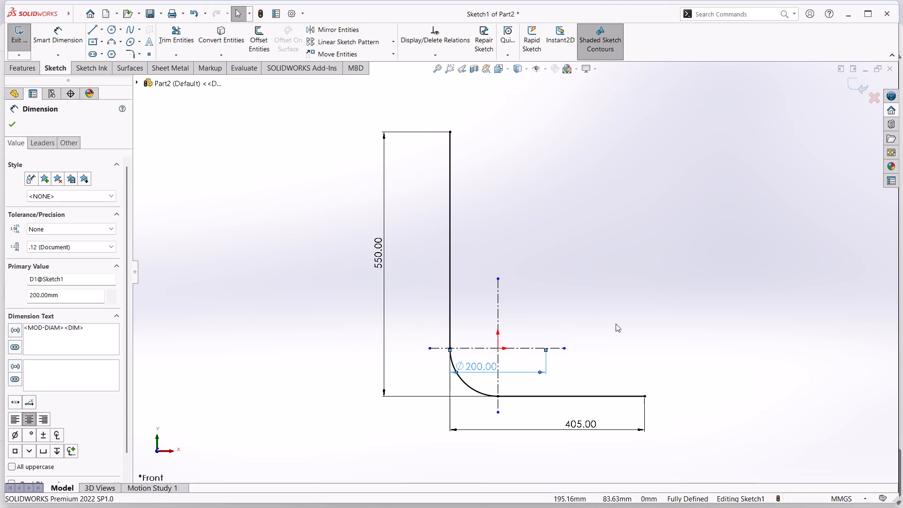
click(13, 123)
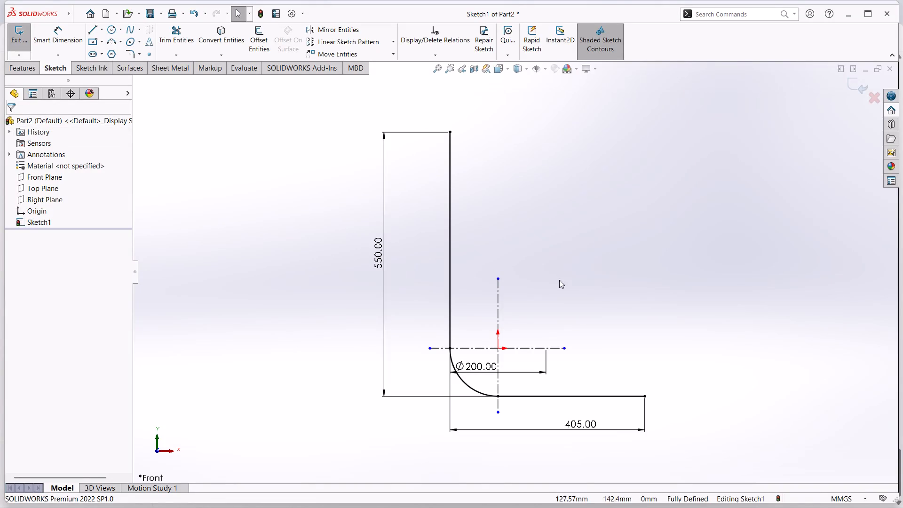
Exit the finished profile sketch.
click(16, 40)
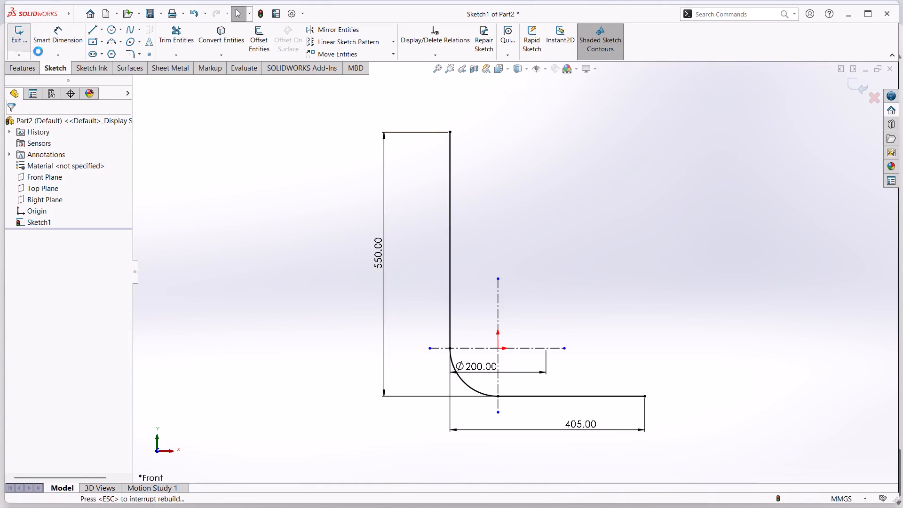
Create a reference plane through the free endpoint of the lower horizontal line, perpendicular to that line.
click(645, 396)
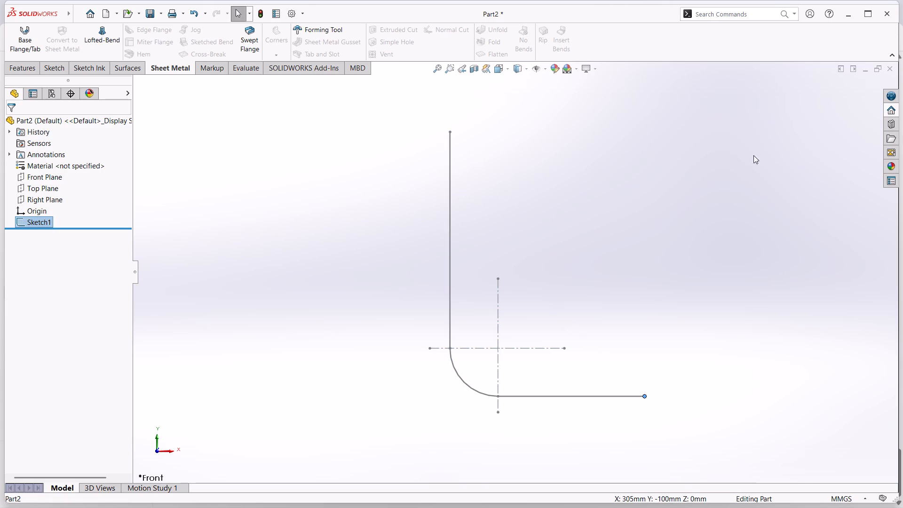
click(27, 69)
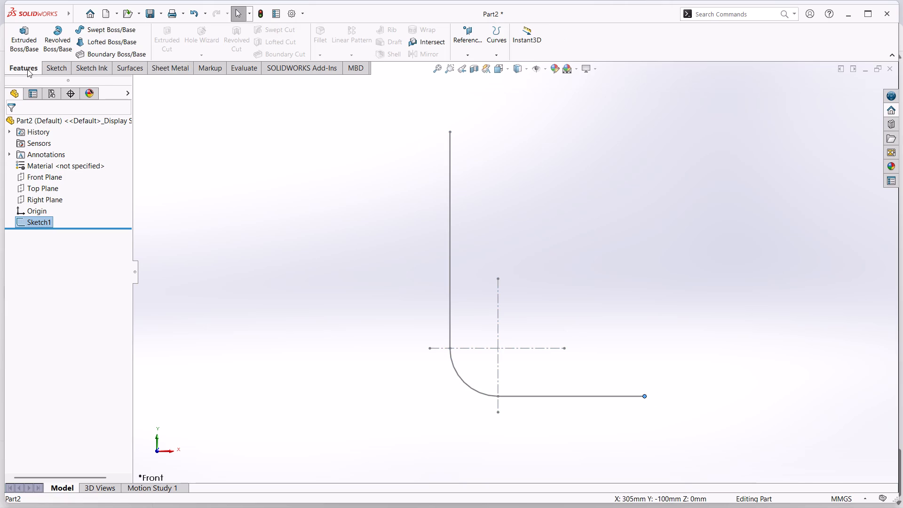
click(464, 59)
click(468, 63)
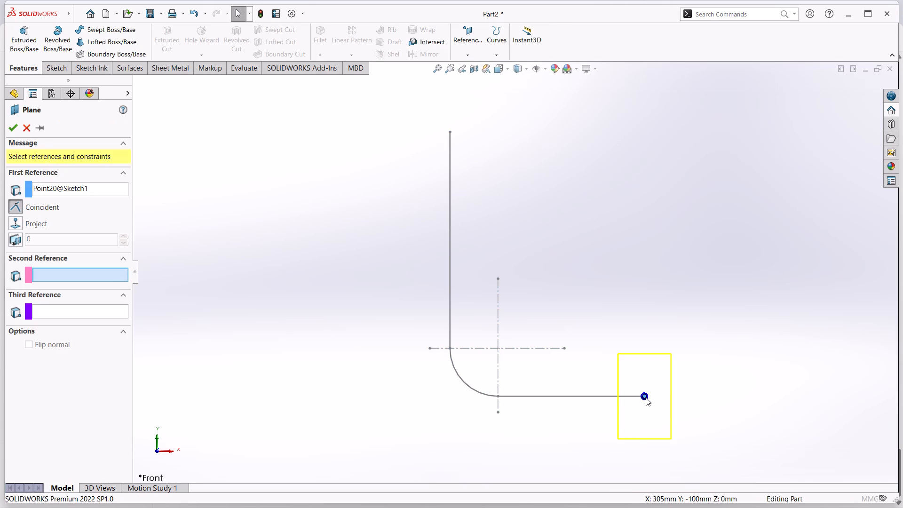
click(589, 397)
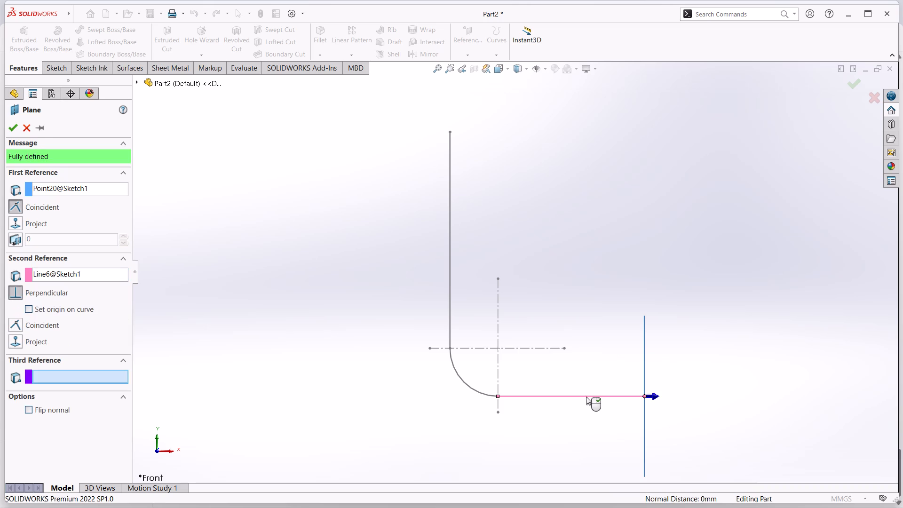
middle_drag(717, 373, 717, 373)
middle_drag(717, 373, 653, 385)
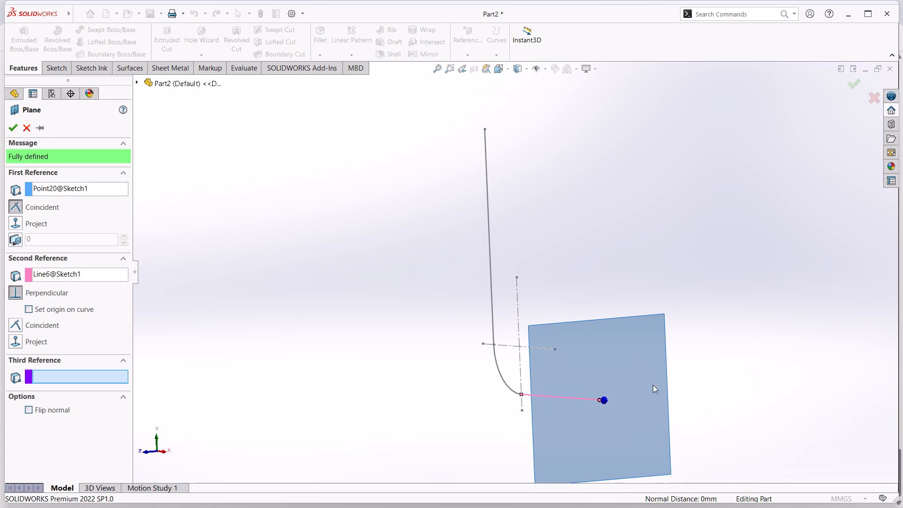
click(17, 128)
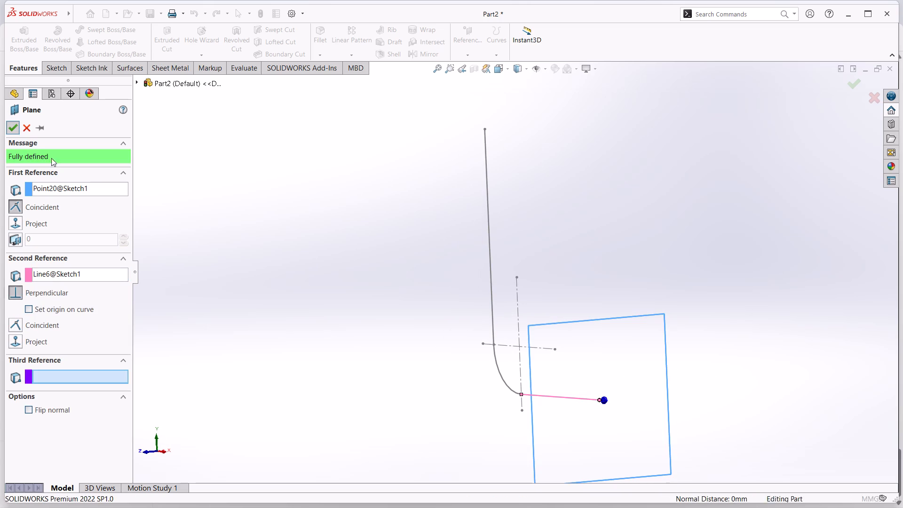
Start a sketch on the new plane and draw a circle of about 97 mm radius centred on the path's endpoint.
right_click(613, 374)
click(635, 323)
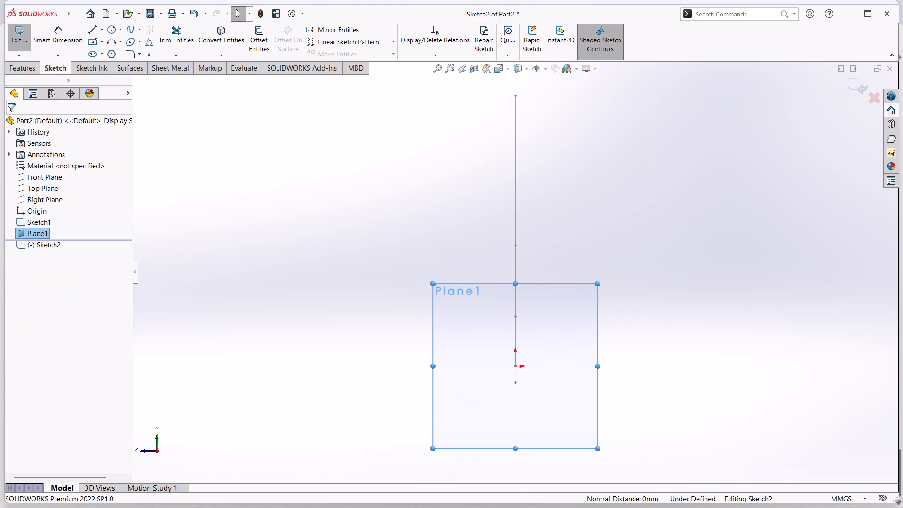
scroll(109, 84, up, 1)
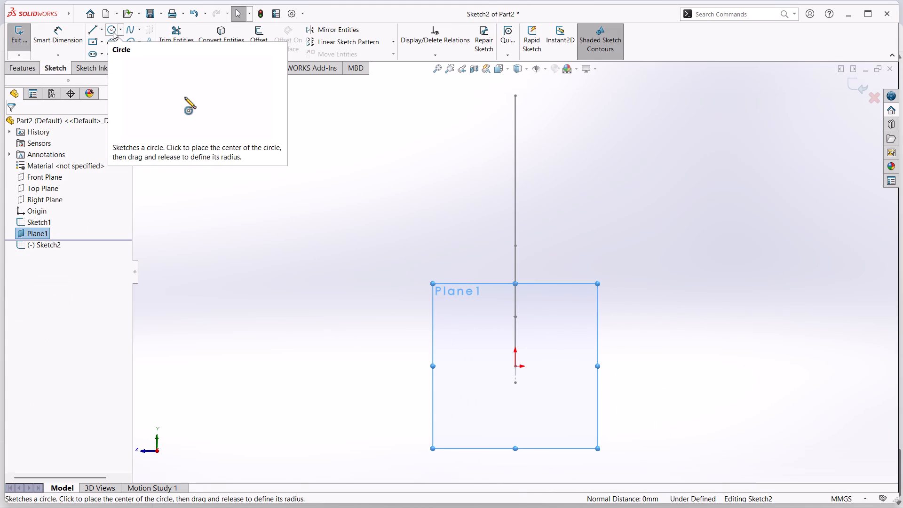
click(111, 30)
scroll(404, 286, up, 1)
middle_drag(383, 280, 425, 314)
scroll(425, 314, down, 1)
scroll(425, 314, up, 1)
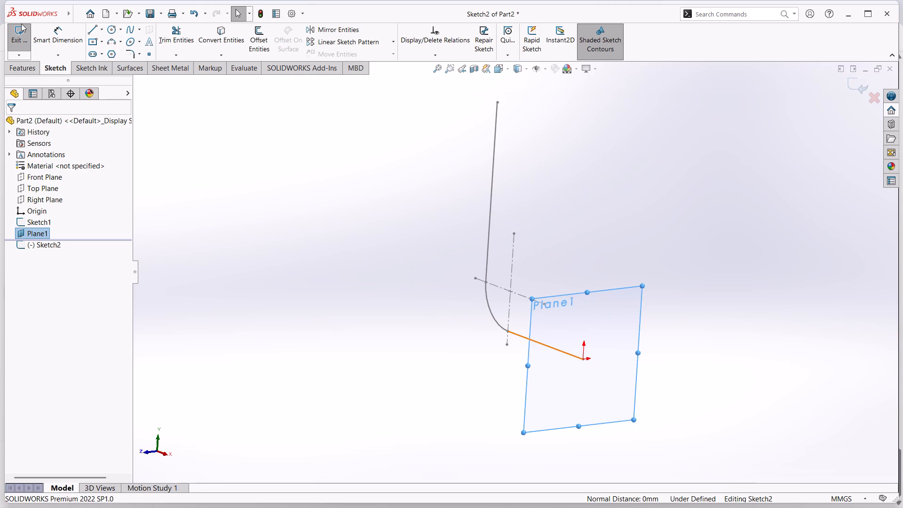
click(113, 30)
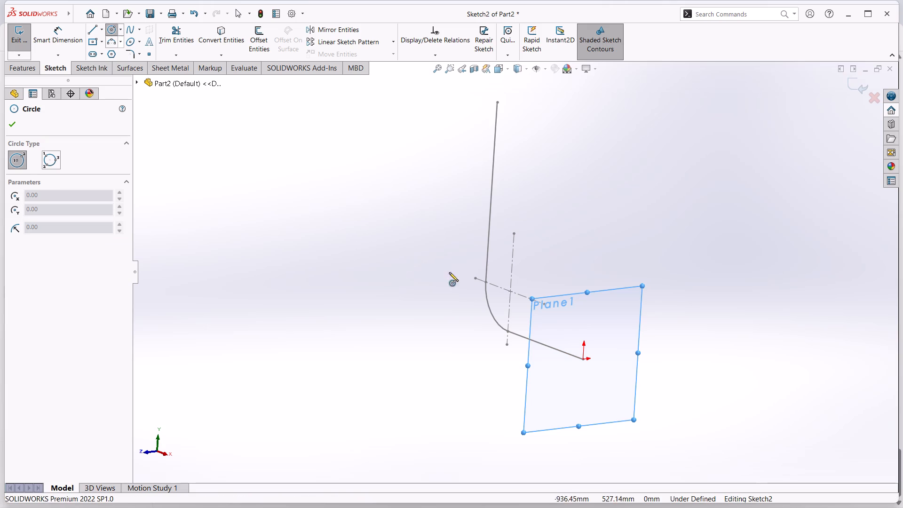
click(583, 360)
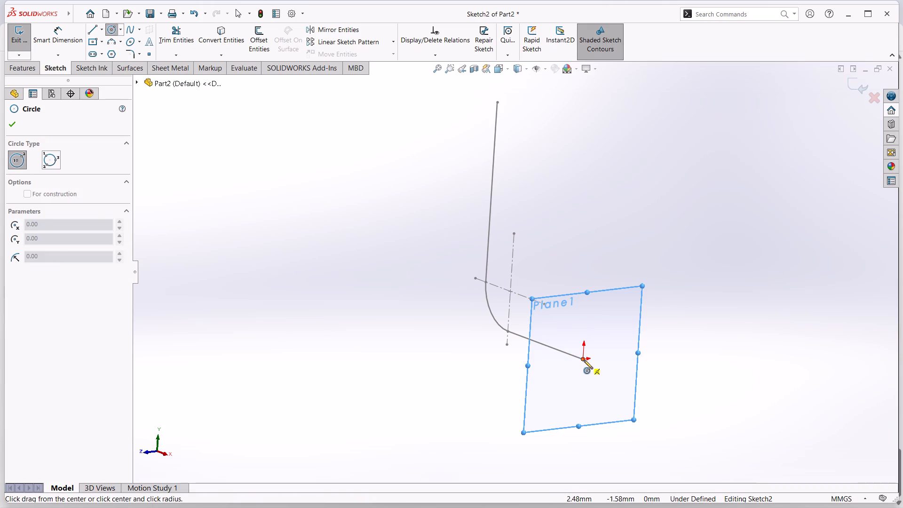
click(595, 392)
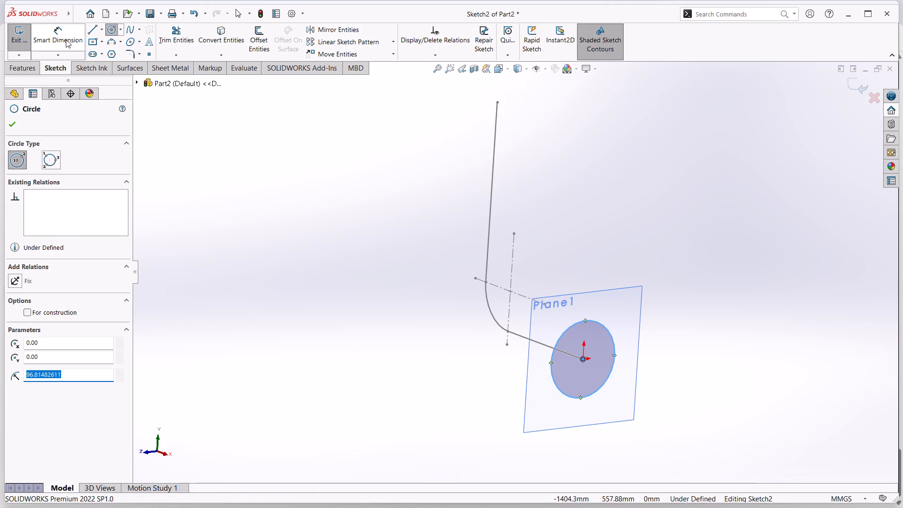
Dimension the circle's diameter as 50 mm.
click(66, 40)
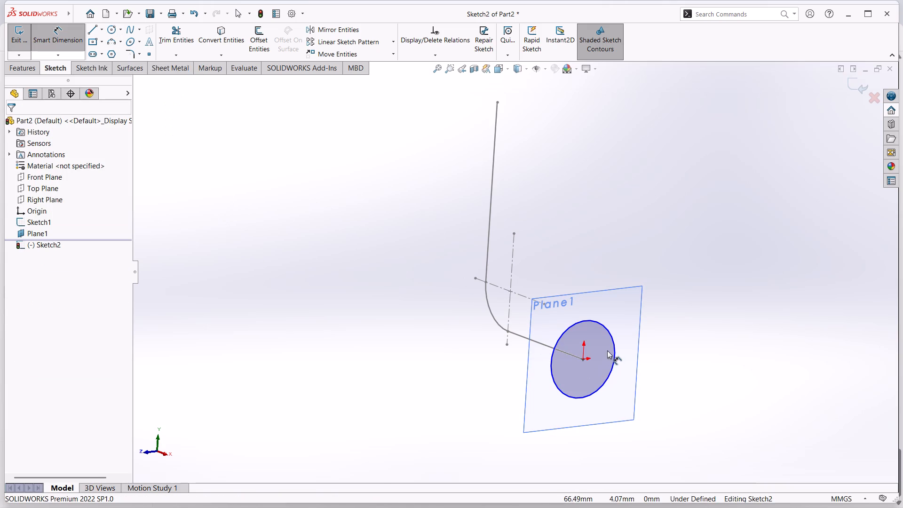
click(614, 339)
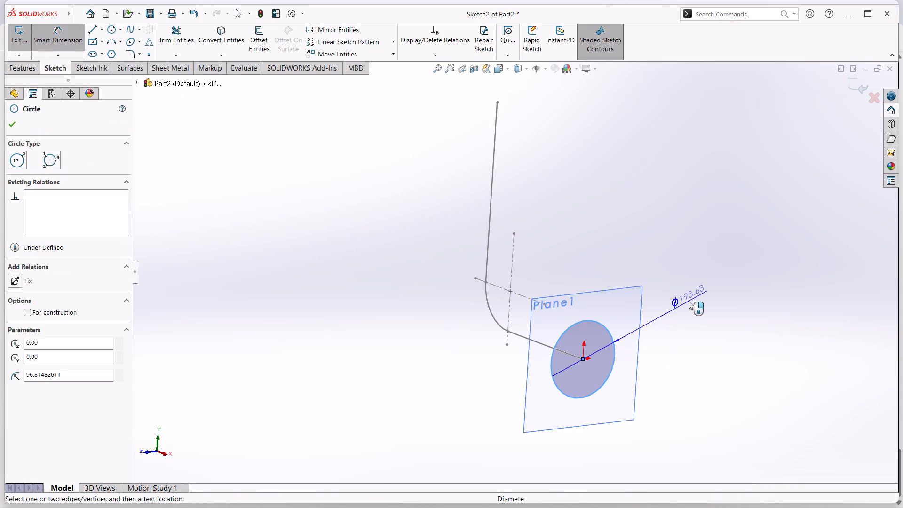
click(690, 300)
text(50)
key(Return)
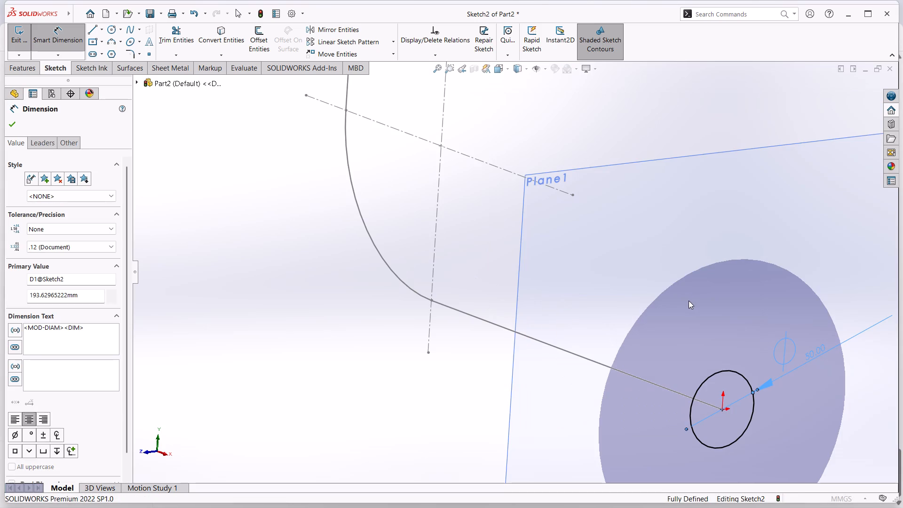
Create a Swept Boss/Base using the 50 mm circle as the profile and the L-shaped sketch as the path.
scroll(726, 362, up, 3)
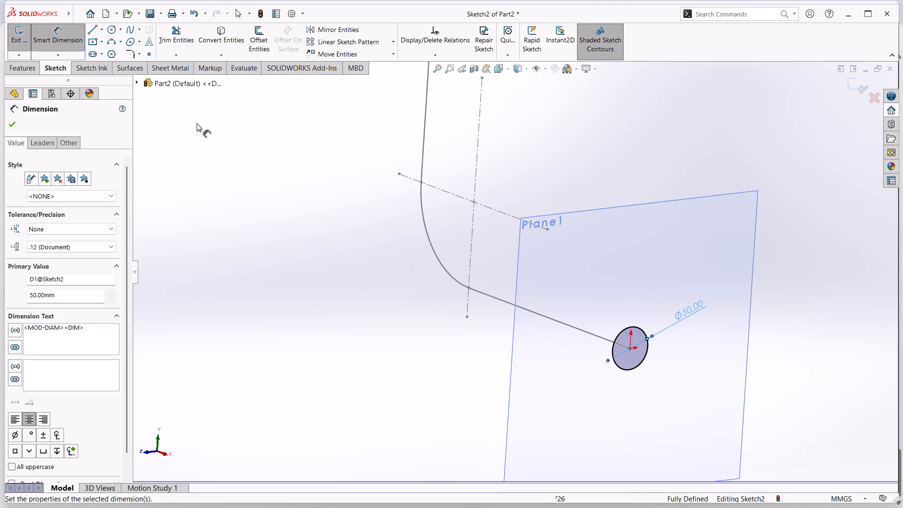
click(29, 69)
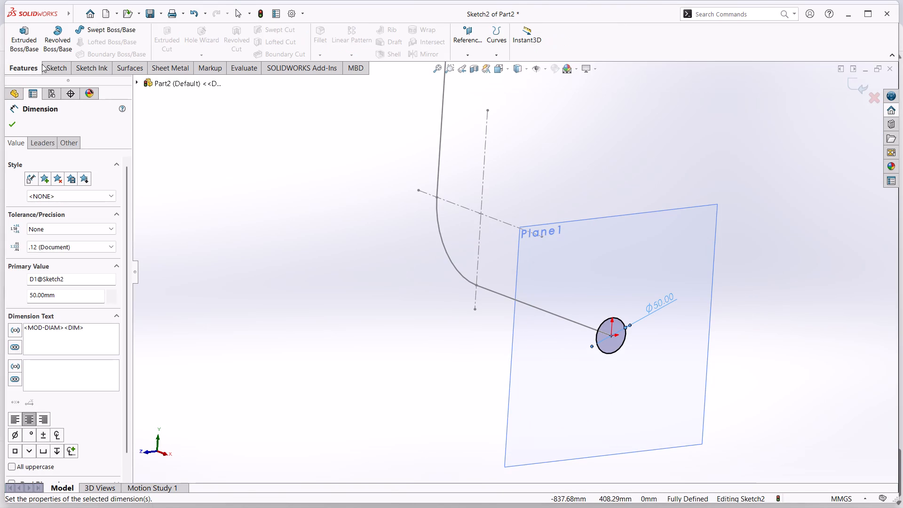
click(89, 28)
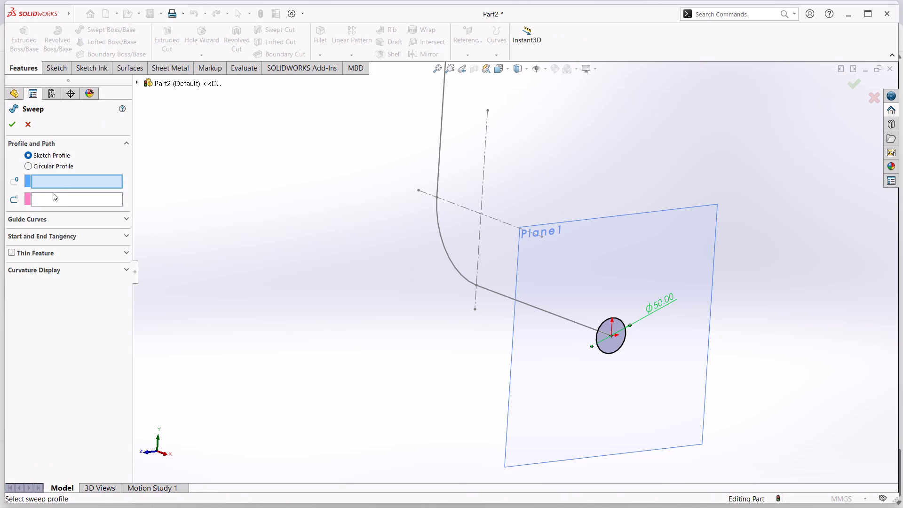
click(46, 200)
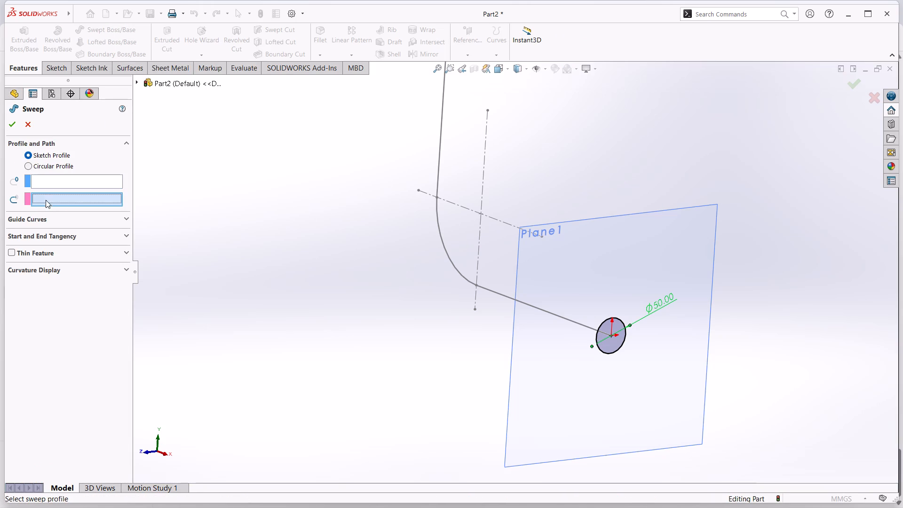
click(457, 269)
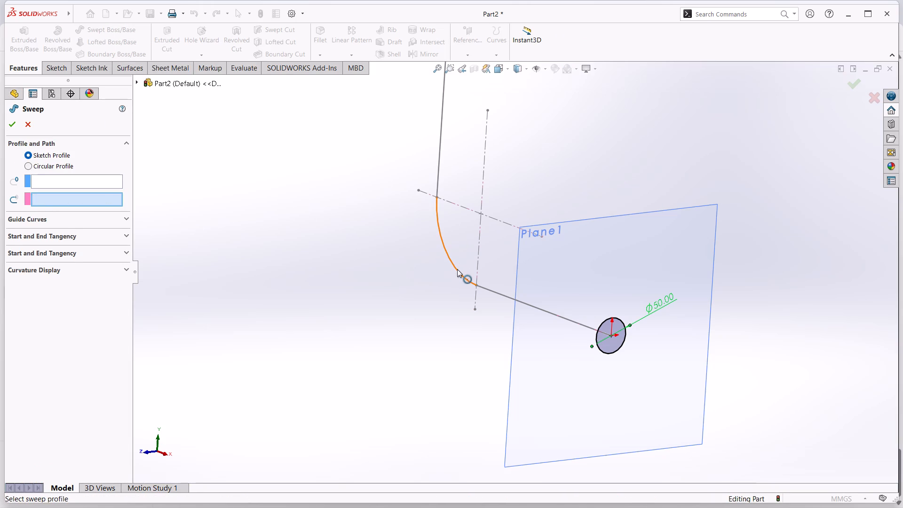
click(43, 179)
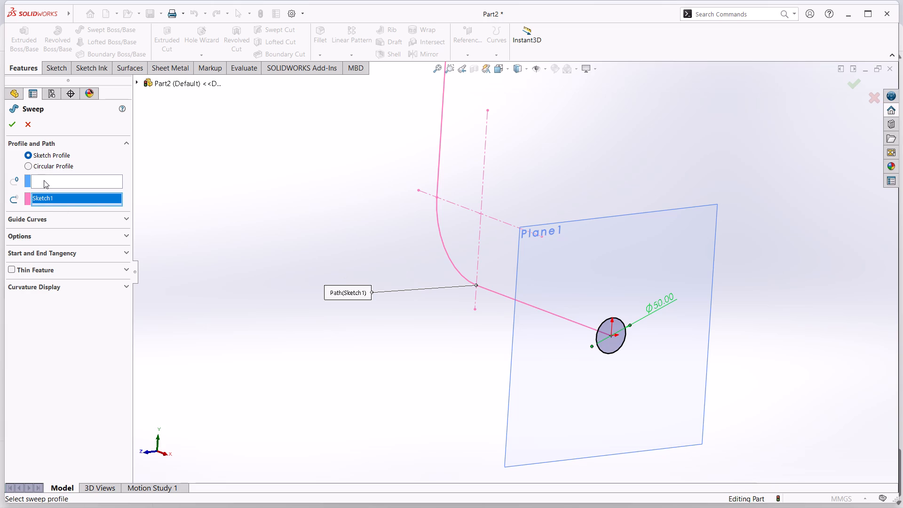
click(608, 320)
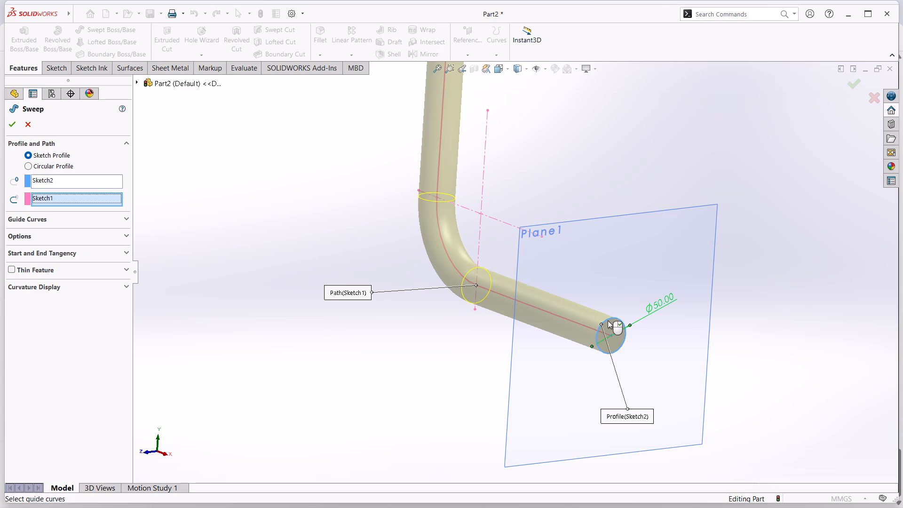
scroll(286, 219, up, 1)
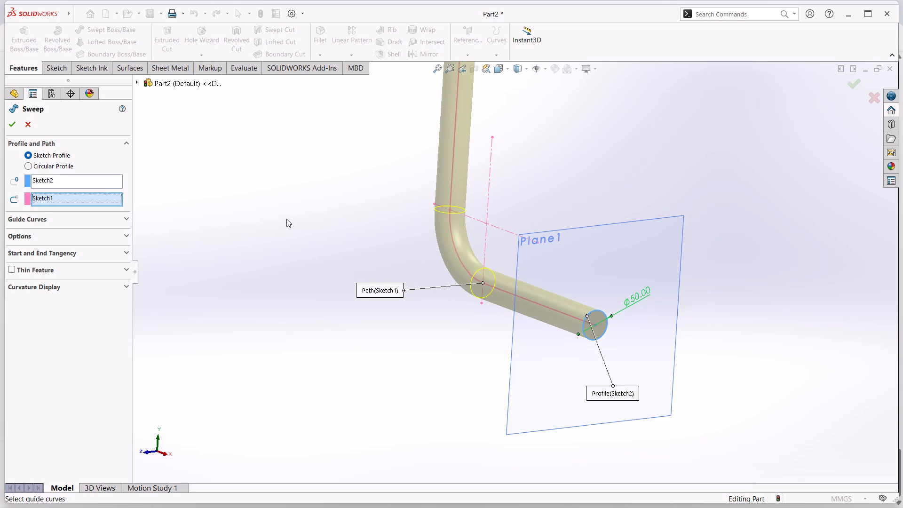
click(12, 127)
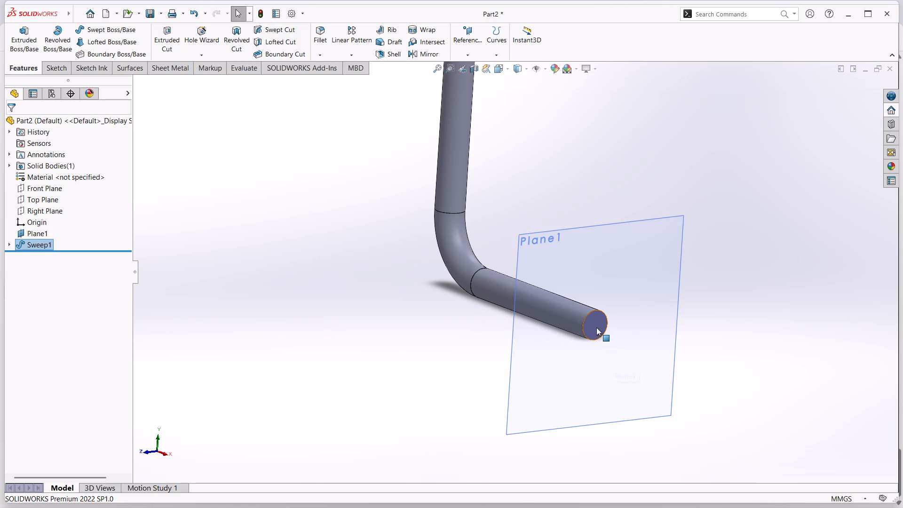
Start another sketch on the reference plane and draw a circle of about 16.4 mm radius at the centre of the rod's end face.
right_click(36, 235)
click(46, 219)
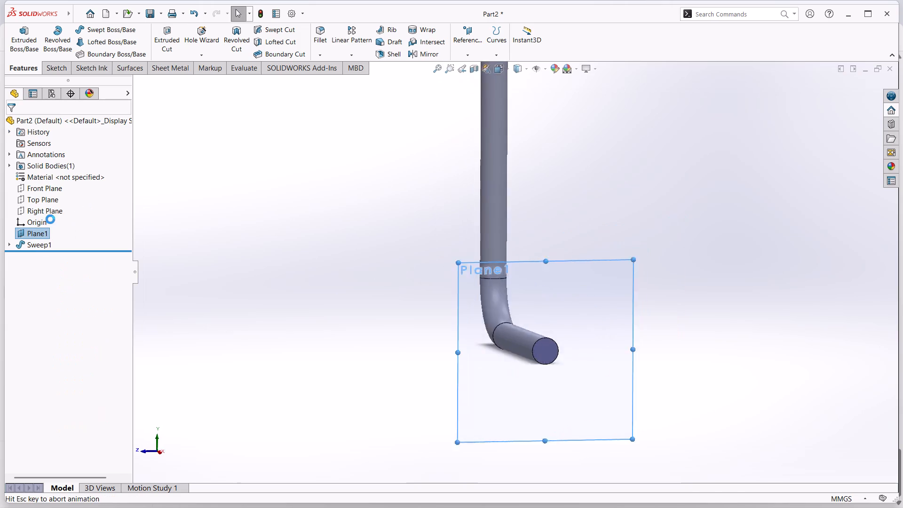
scroll(528, 391, down, 3)
scroll(510, 351, down, 3)
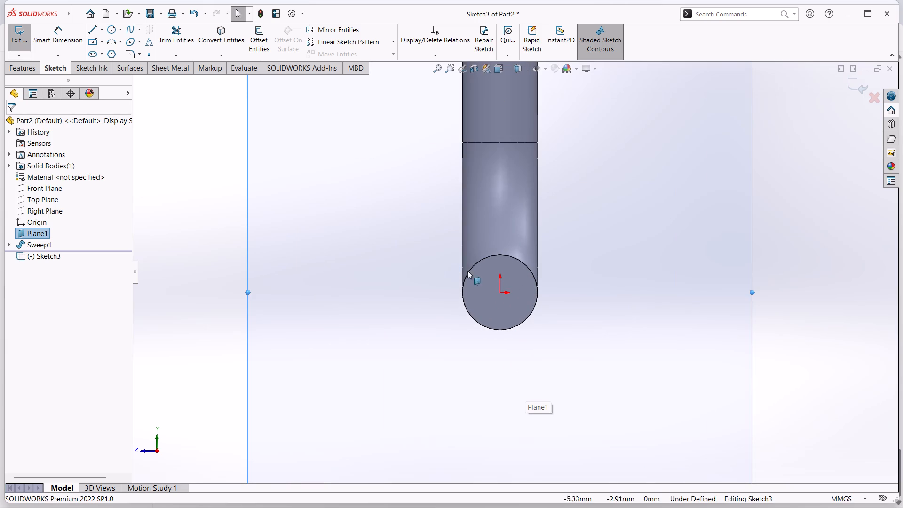
scroll(143, 182, up, 2)
drag(109, 27, 109, 32)
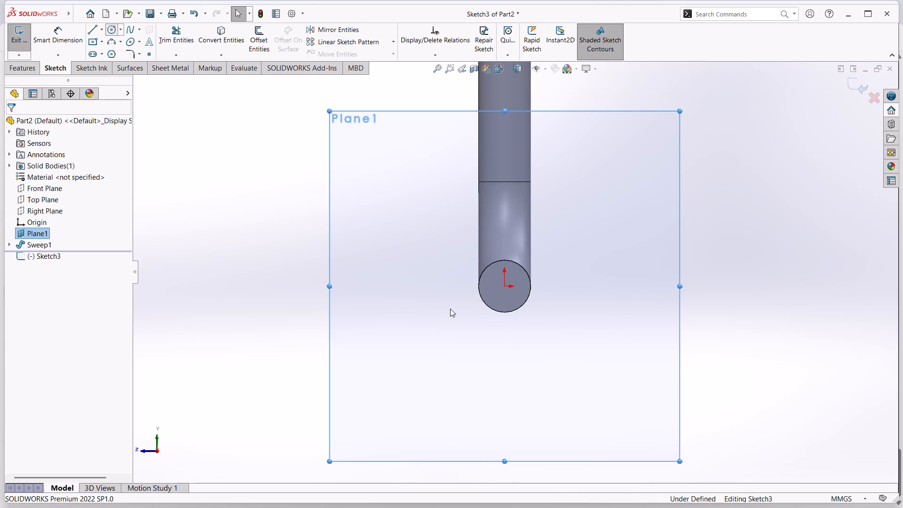
scroll(450, 309, down, 3)
scroll(511, 295, down, 3)
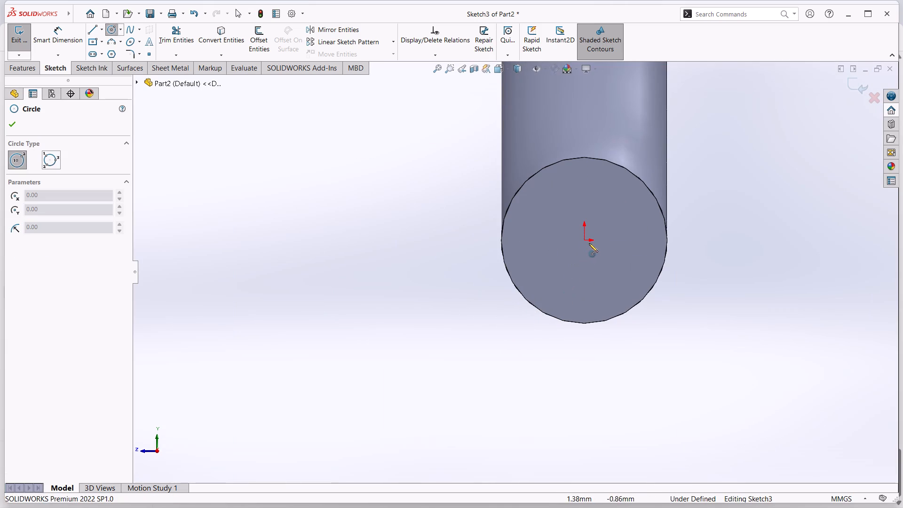
scroll(586, 241, down, 6)
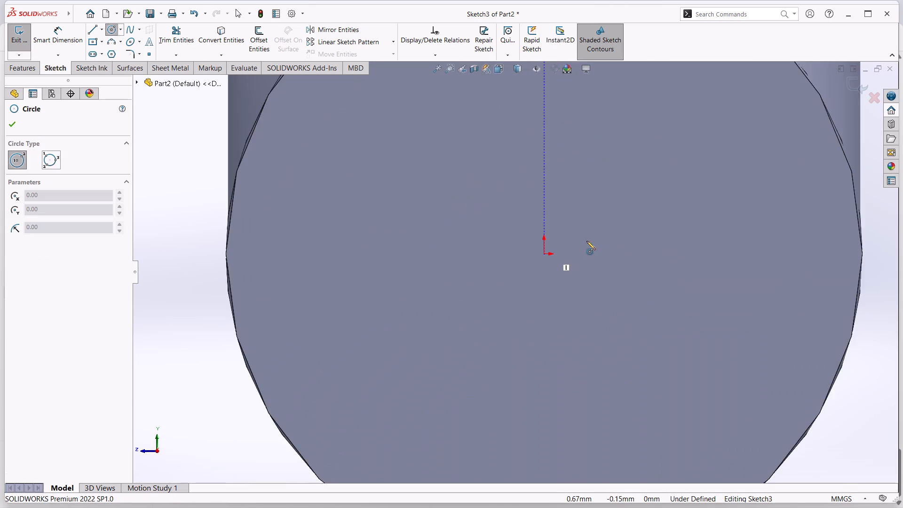
scroll(586, 241, down, 5)
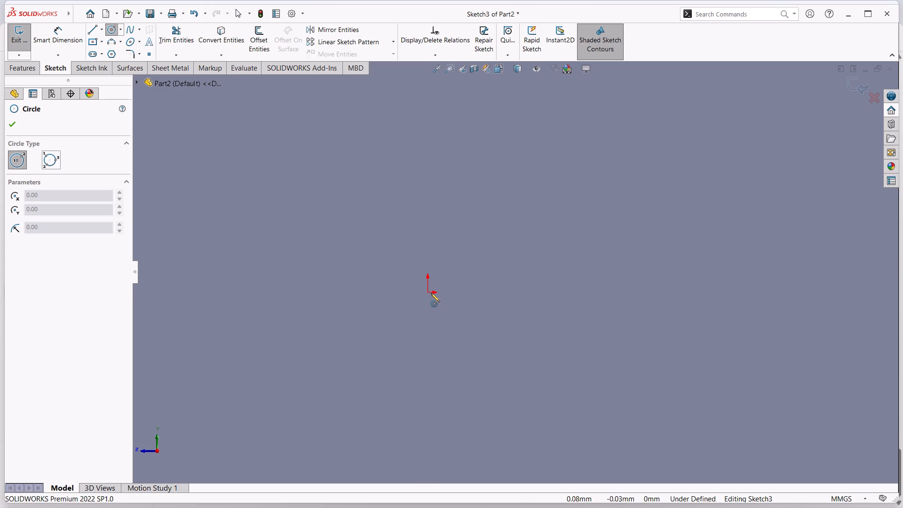
click(428, 293)
scroll(436, 337, up, 5)
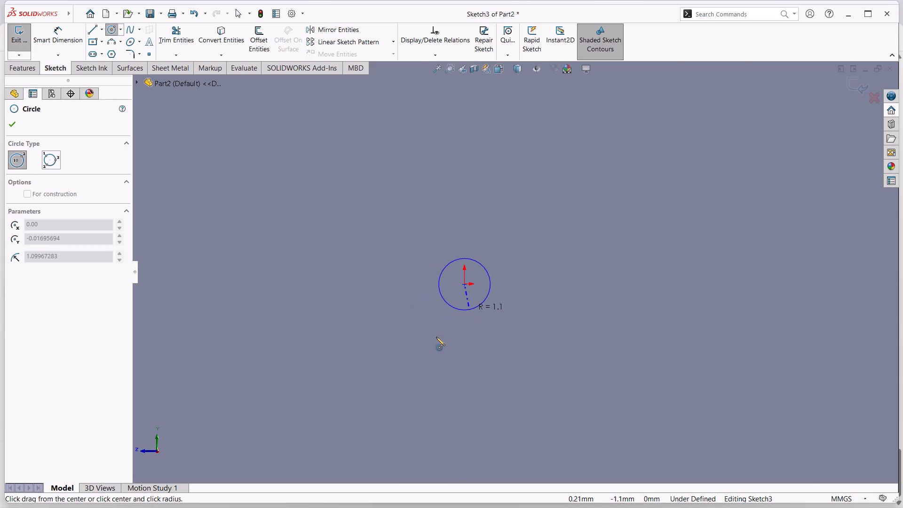
scroll(436, 337, up, 7)
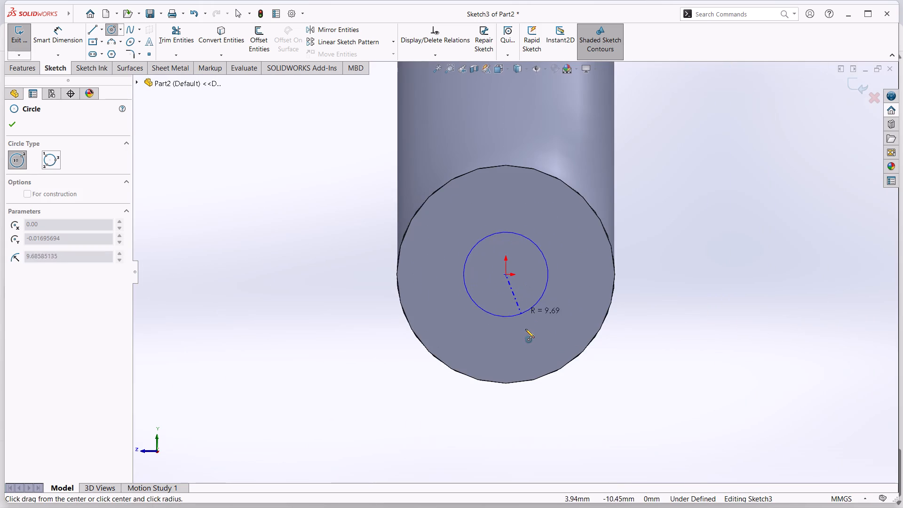
click(526, 343)
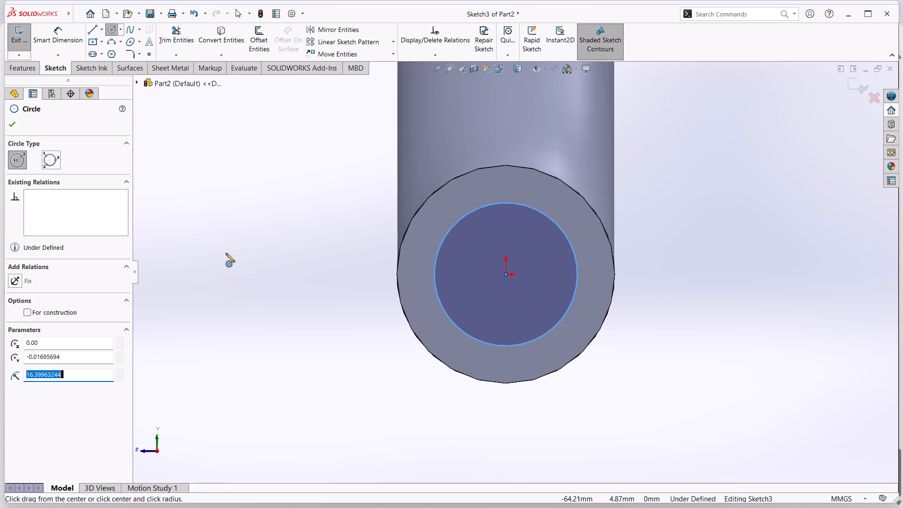
Dimension the inner circle's diameter on the rod's end face as 40 mm.
click(55, 39)
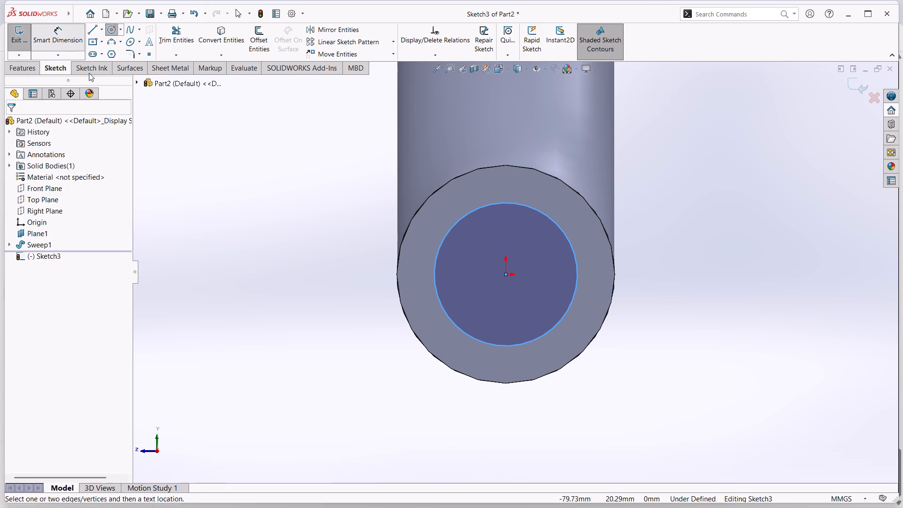
click(574, 298)
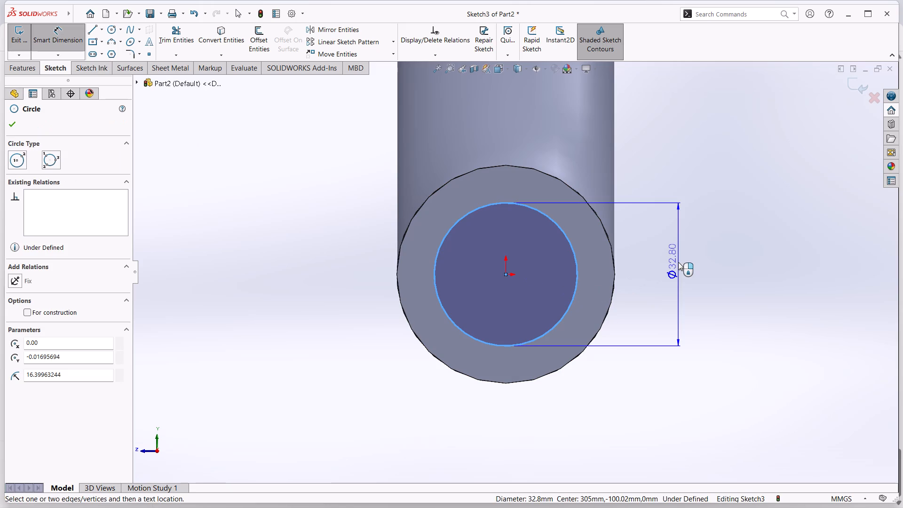
click(726, 161)
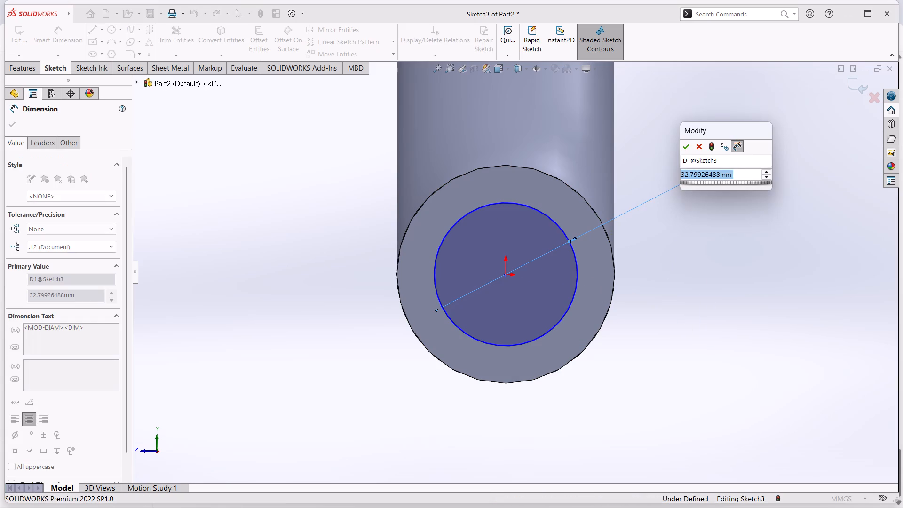
text(40)
key(Return)
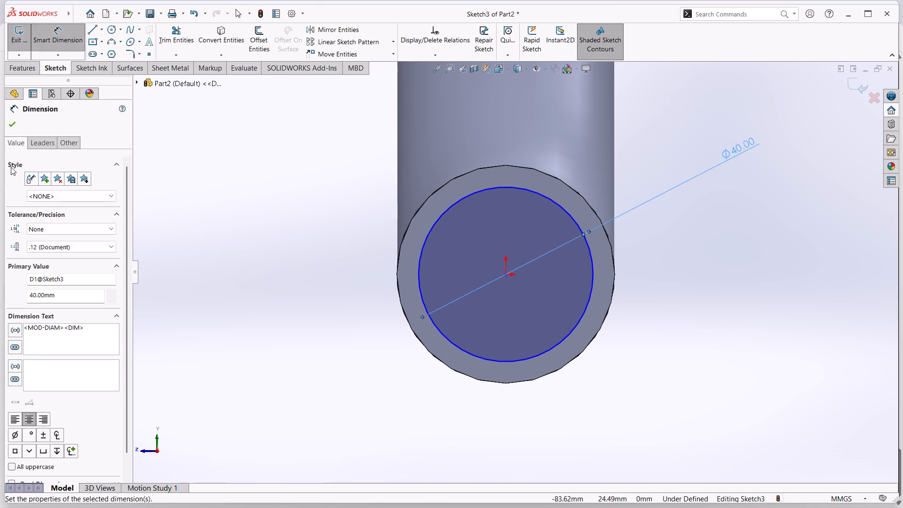
click(11, 127)
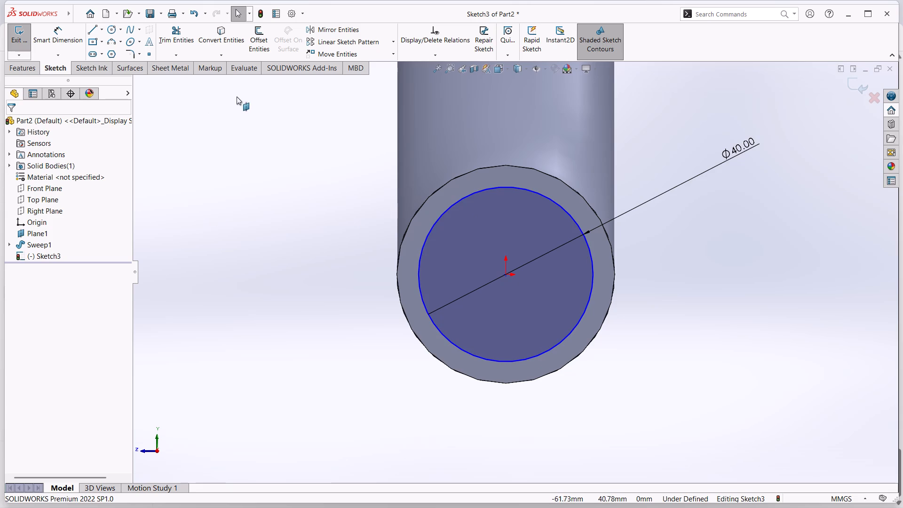
Examine the inner circle on the rod's end face and the L-shaped swept body from an angled view.
scroll(220, 174, down, 5)
scroll(522, 306, up, 4)
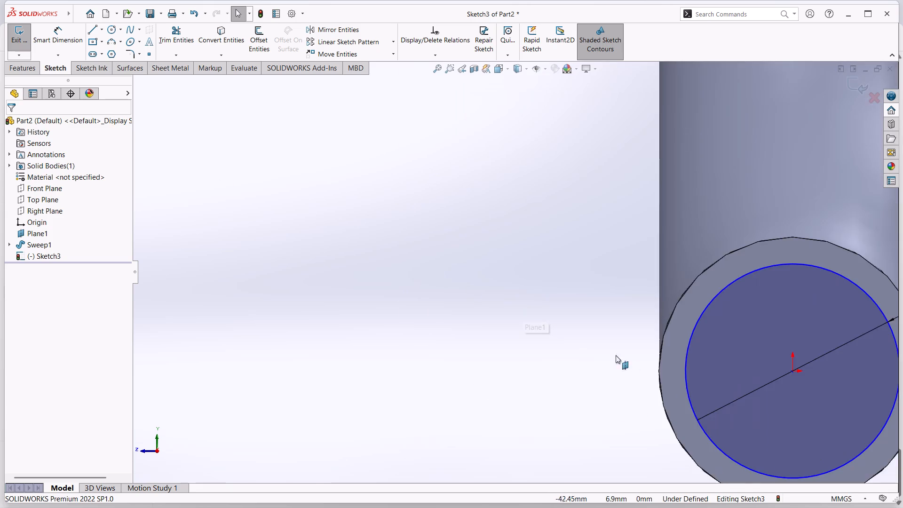
scroll(626, 357, up, 5)
middle_drag(436, 240, 466, 273)
scroll(436, 240, down, 1)
scroll(466, 274, up, 4)
middle_drag(537, 309, 551, 329)
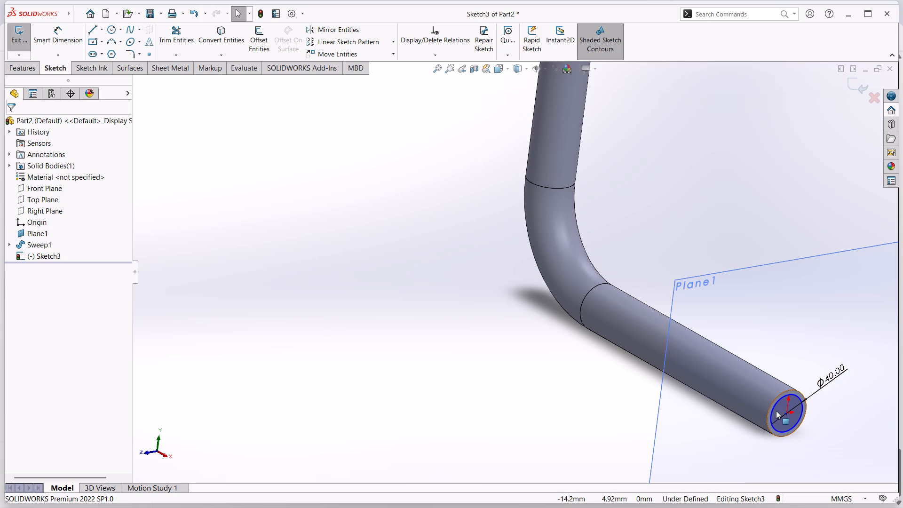
scroll(546, 365, up, 4)
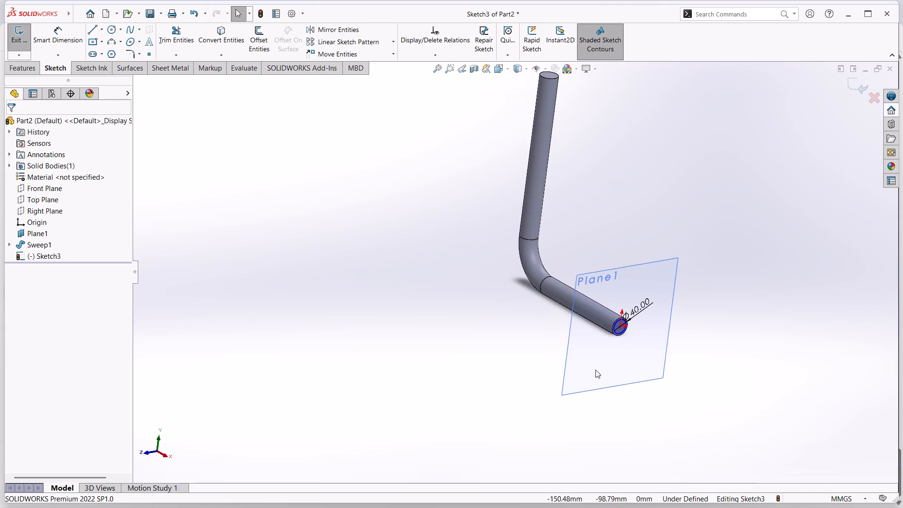
scroll(679, 343, down, 6)
scroll(457, 284, down, 4)
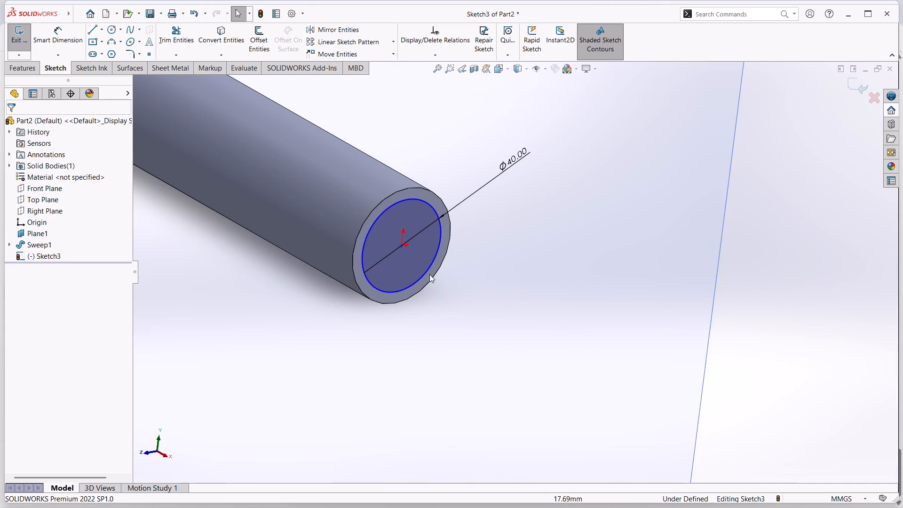
scroll(428, 274, up, 2)
scroll(398, 264, down, 2)
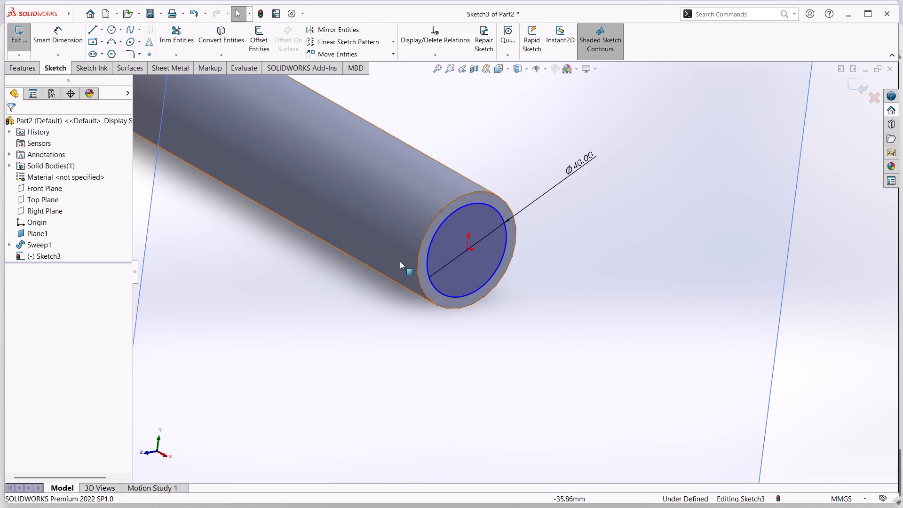
scroll(685, 190, up, 4)
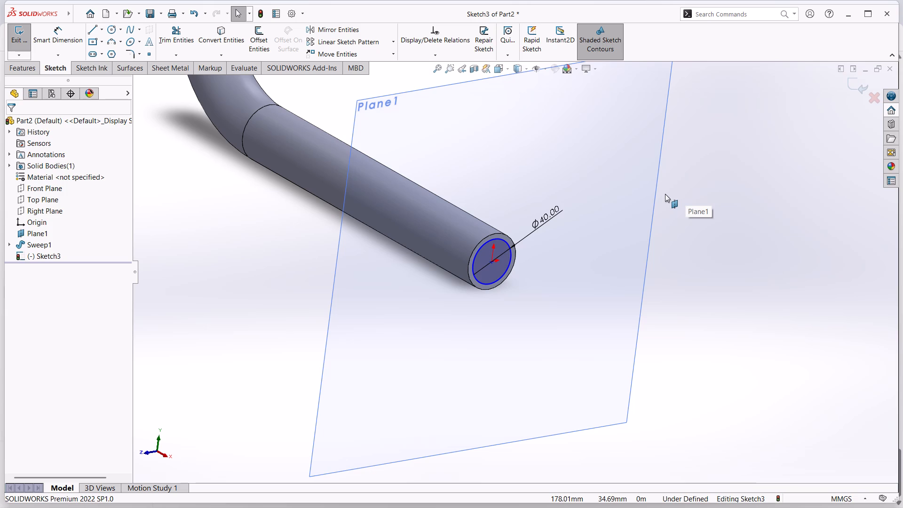
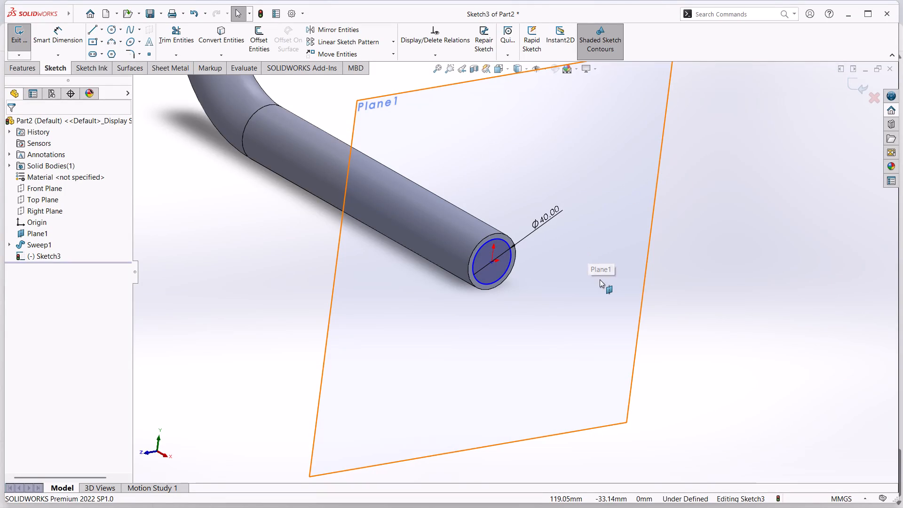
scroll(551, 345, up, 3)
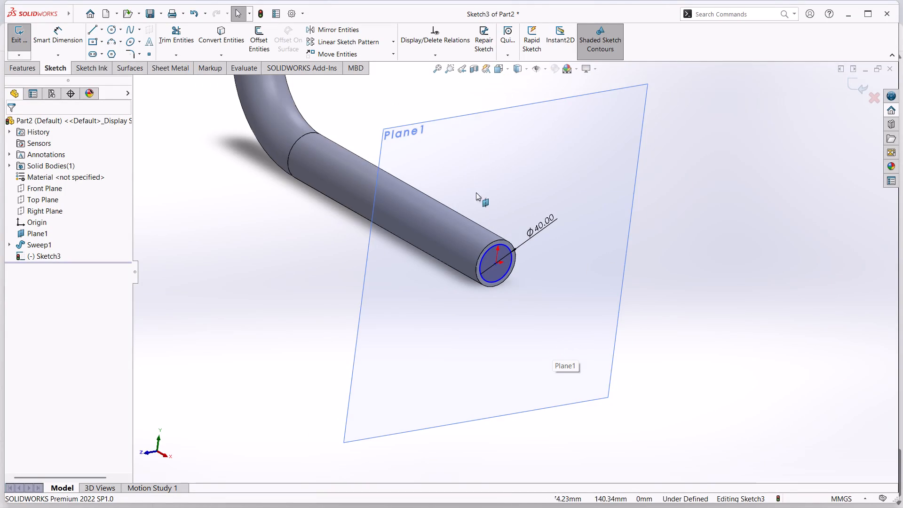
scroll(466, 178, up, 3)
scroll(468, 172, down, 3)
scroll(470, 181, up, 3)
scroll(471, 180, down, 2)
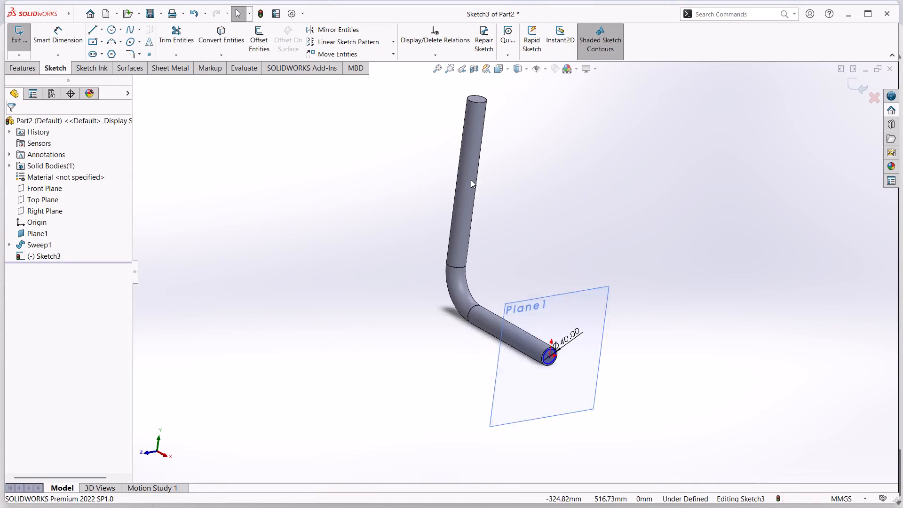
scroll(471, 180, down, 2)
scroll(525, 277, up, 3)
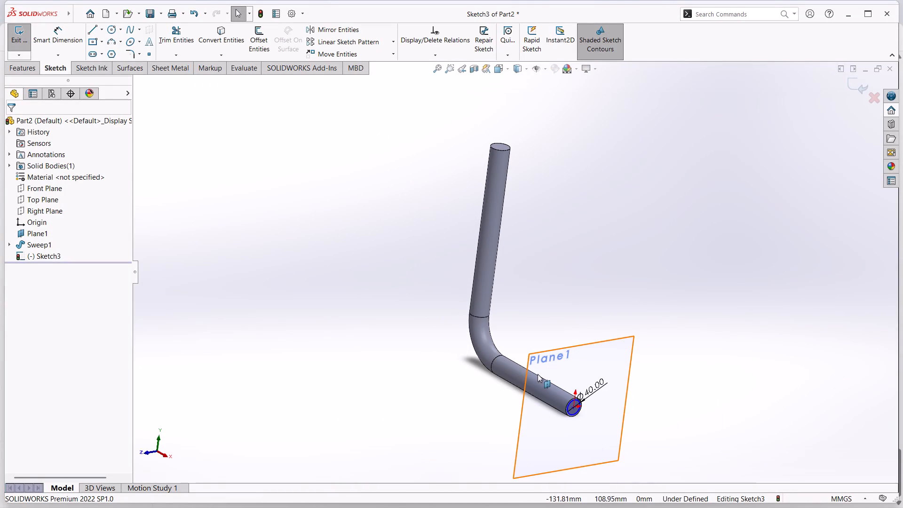
Undo the inner circle's 40 mm value, its diameter dimension and the circle itself on the rod's end.
key(ctrl+z)
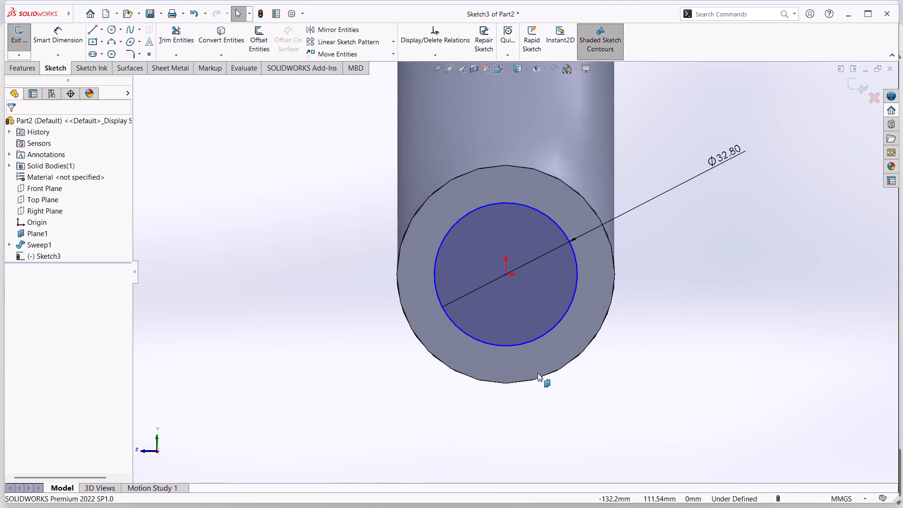
key(ctrl+z)
key(ctrl+z)
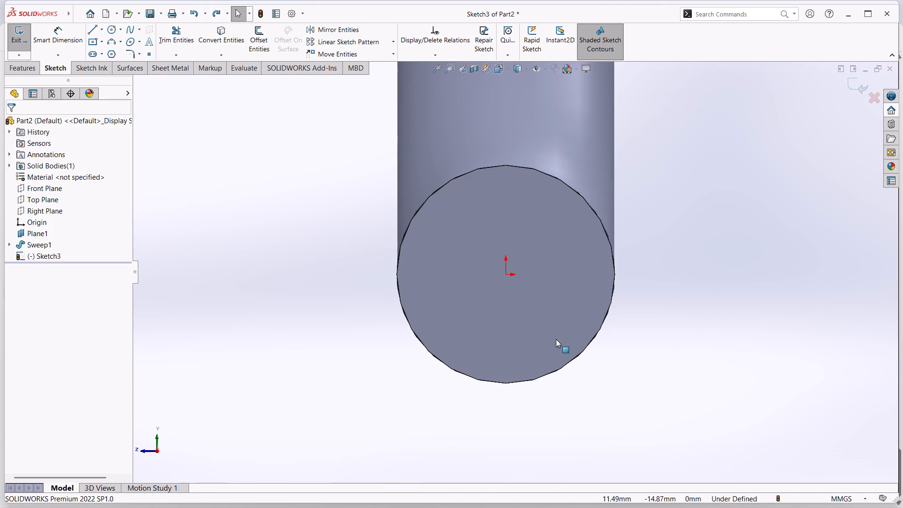
Hide the reference plane Plane1 at the rod's end.
middle_drag(640, 268, 725, 268)
scroll(725, 269, up, 3)
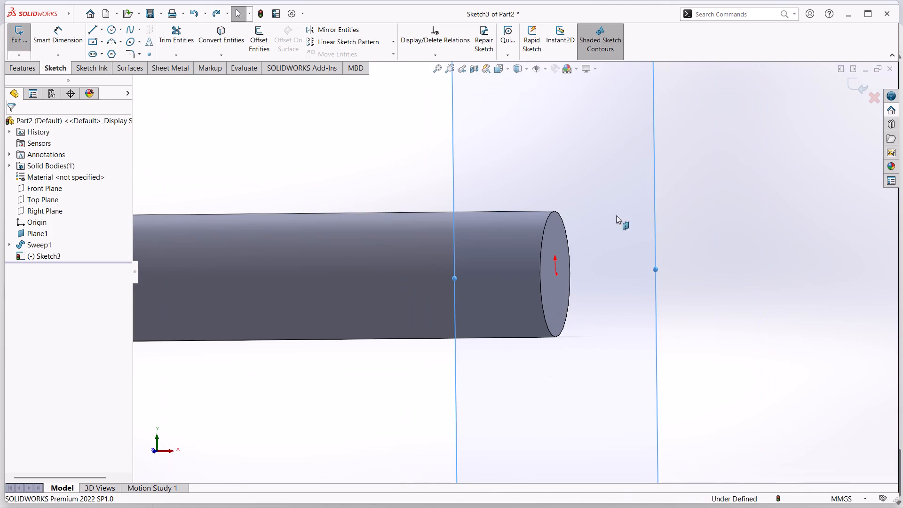
right_click(573, 184)
click(745, 159)
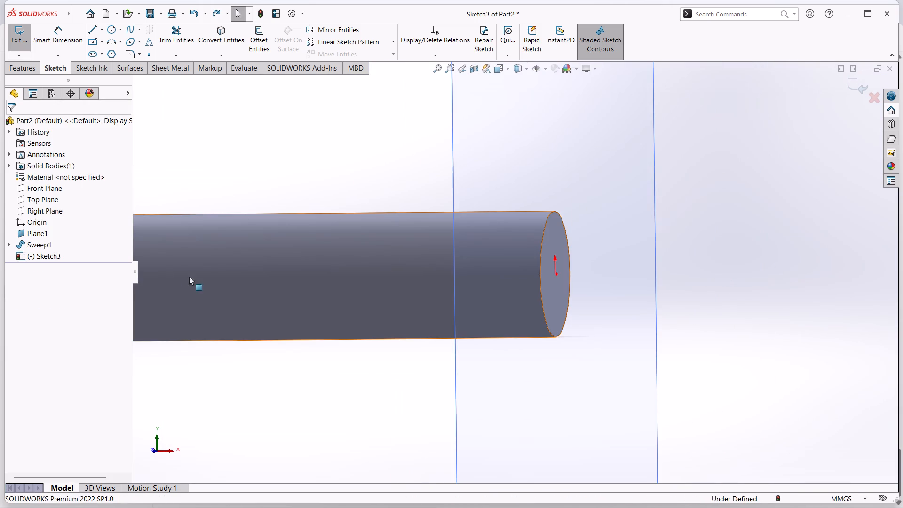
right_click(38, 231)
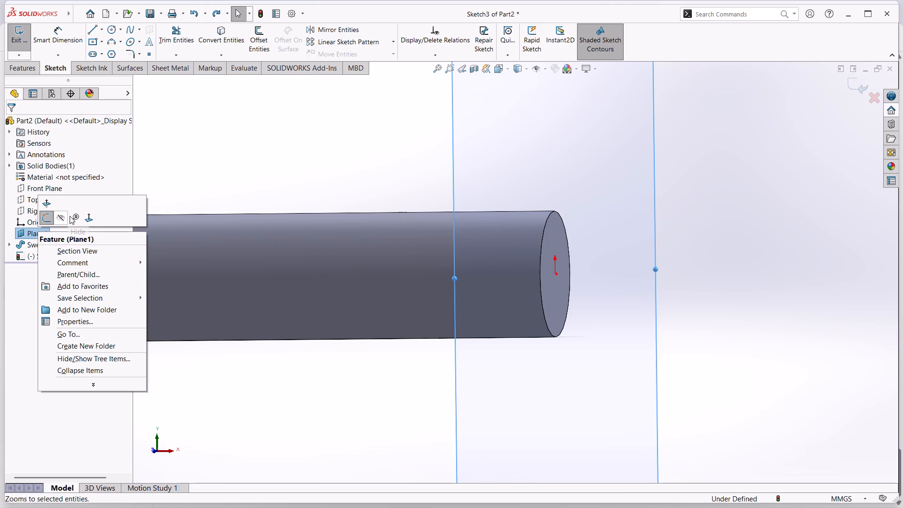
click(60, 217)
click(700, 261)
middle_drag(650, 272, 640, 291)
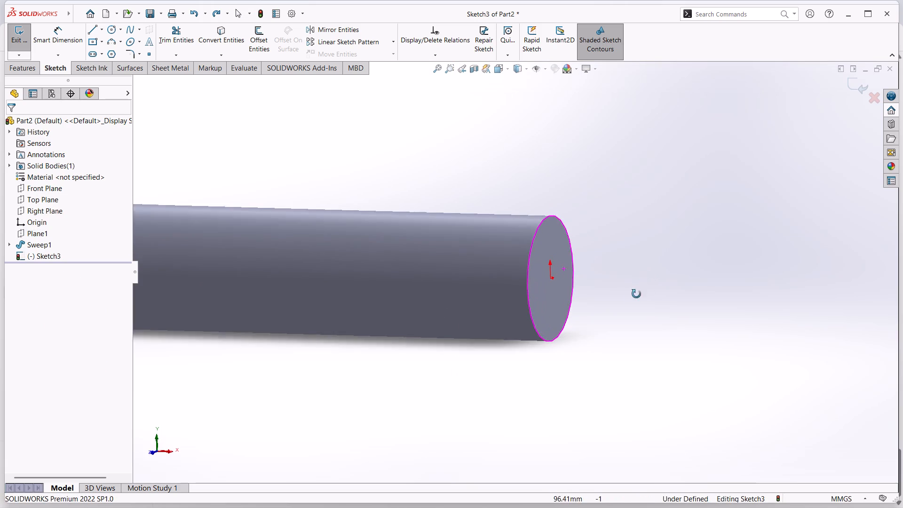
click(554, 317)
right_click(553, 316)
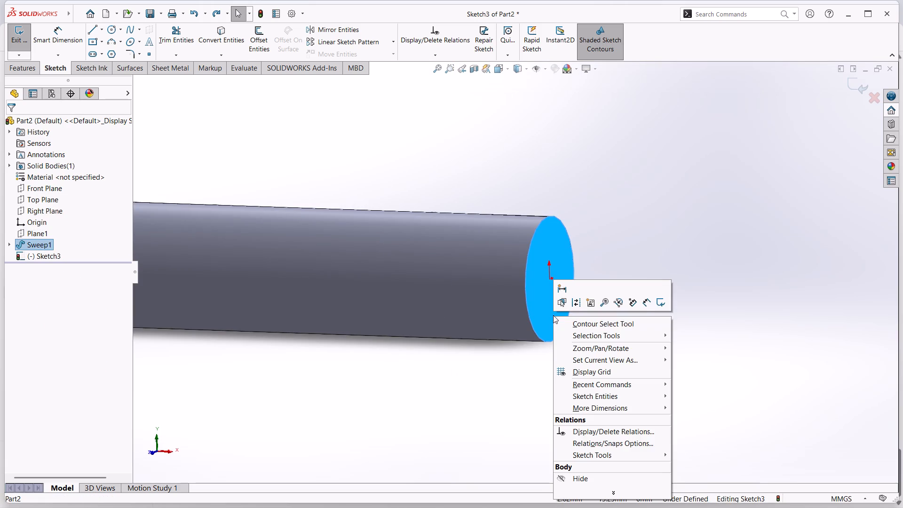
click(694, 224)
Exit the empty sketch on the reference plane.
drag(790, 116, 850, 84)
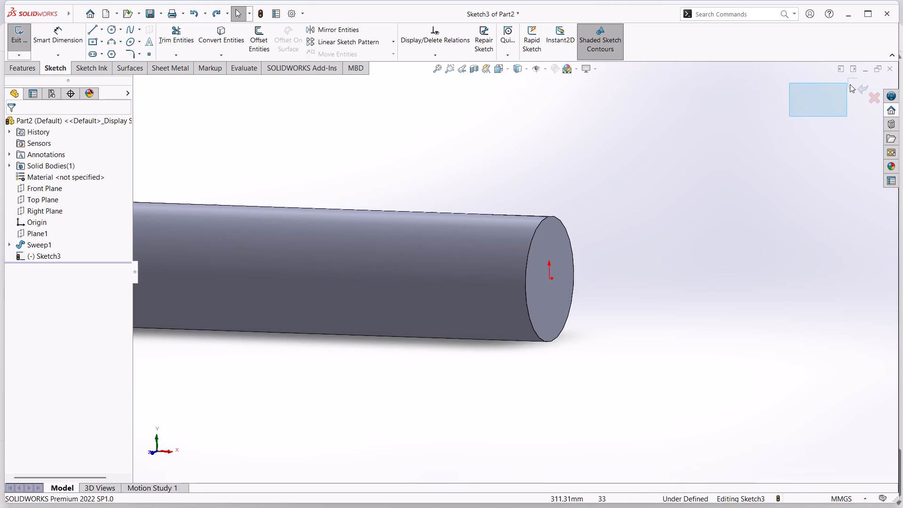
drag(850, 84, 857, 146)
click(867, 87)
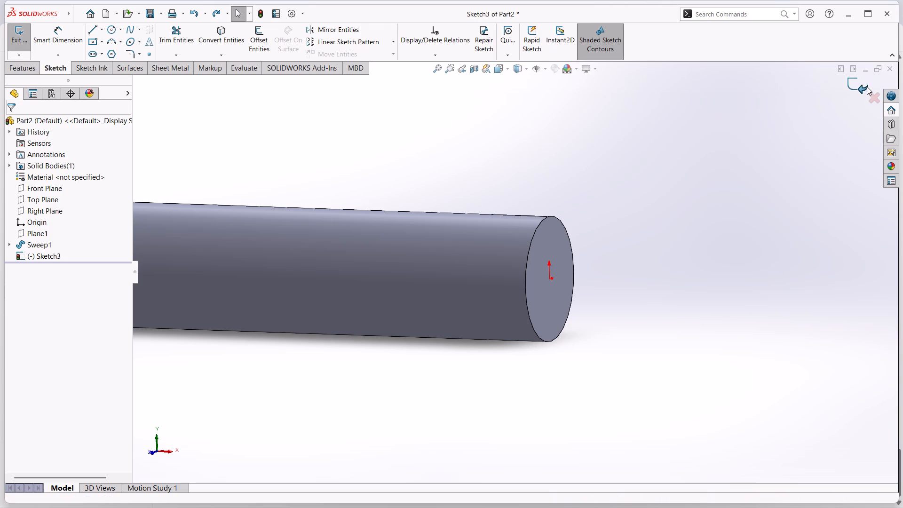
click(687, 215)
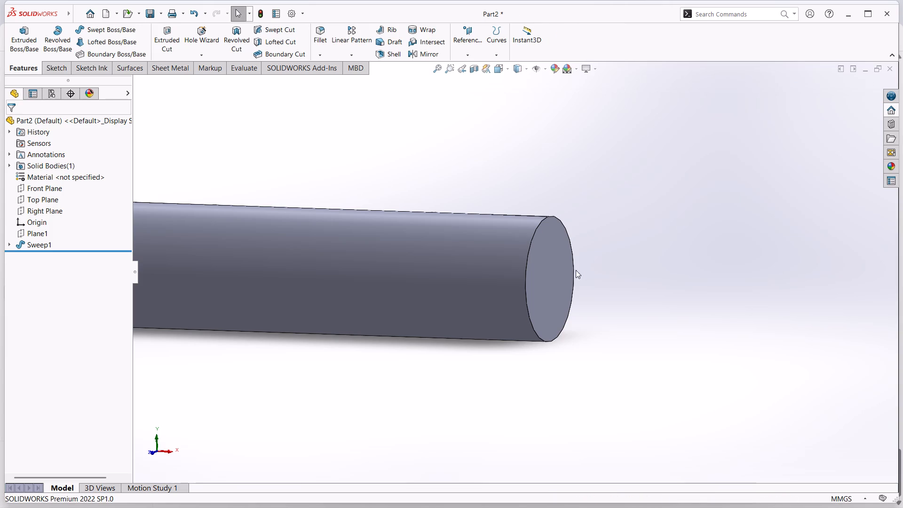
Start a sketch on the rod's end face and draw a concentric circle of about 18.7 mm radius inside it.
click(511, 274)
click(558, 268)
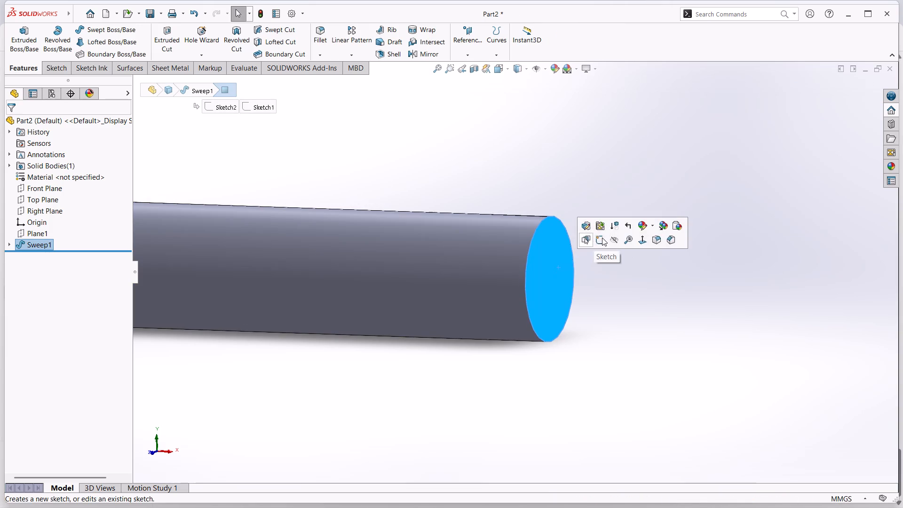
click(602, 238)
scroll(538, 438, down, 7)
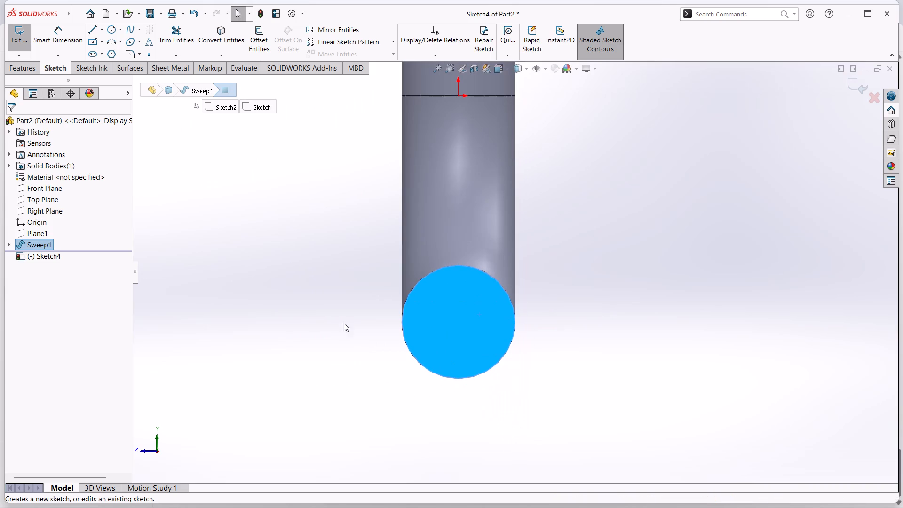
click(112, 32)
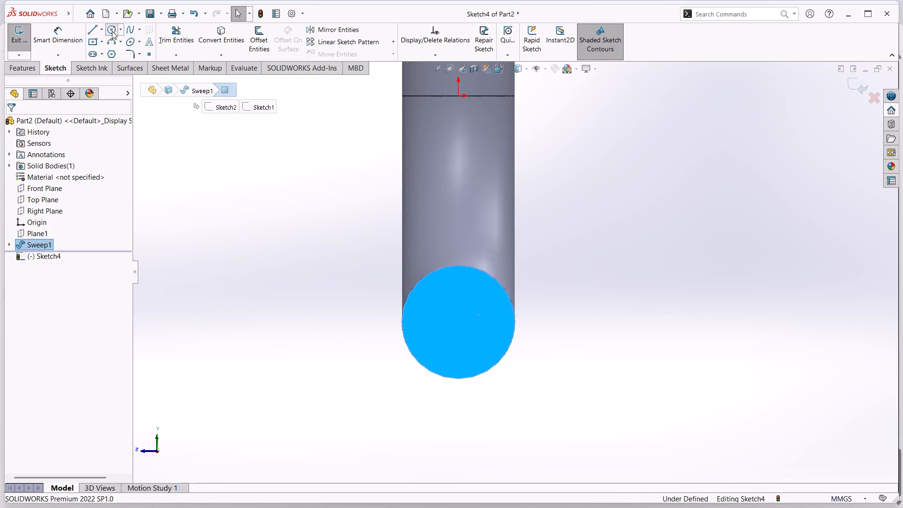
click(458, 322)
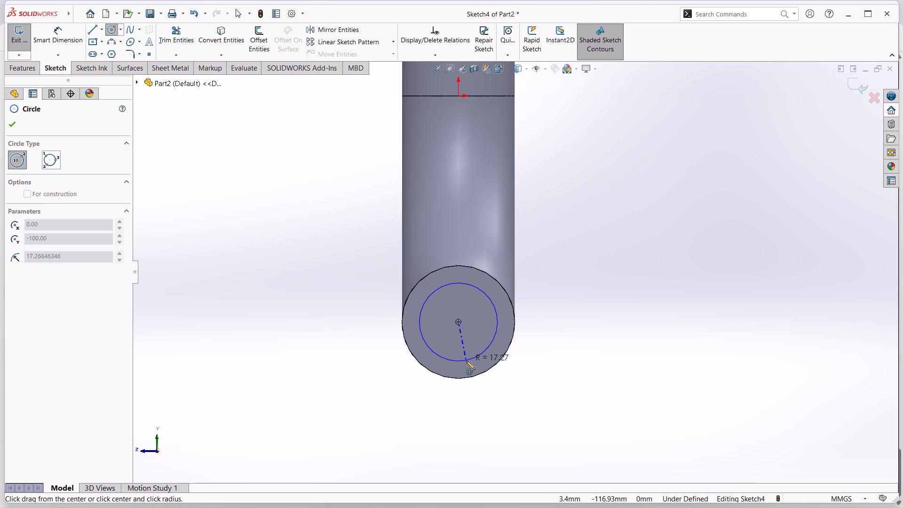
click(466, 364)
Dimension the end-face circle's diameter as 40 mm and exit the sketch.
click(71, 42)
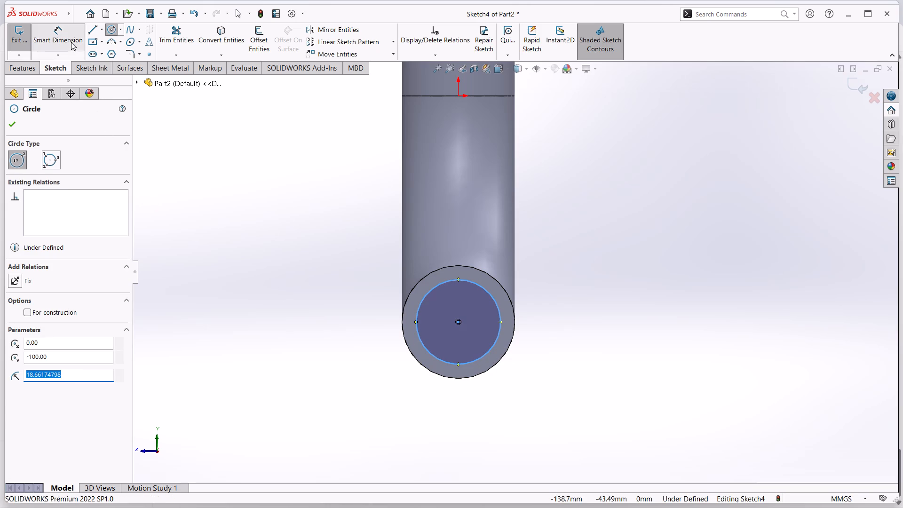
click(417, 310)
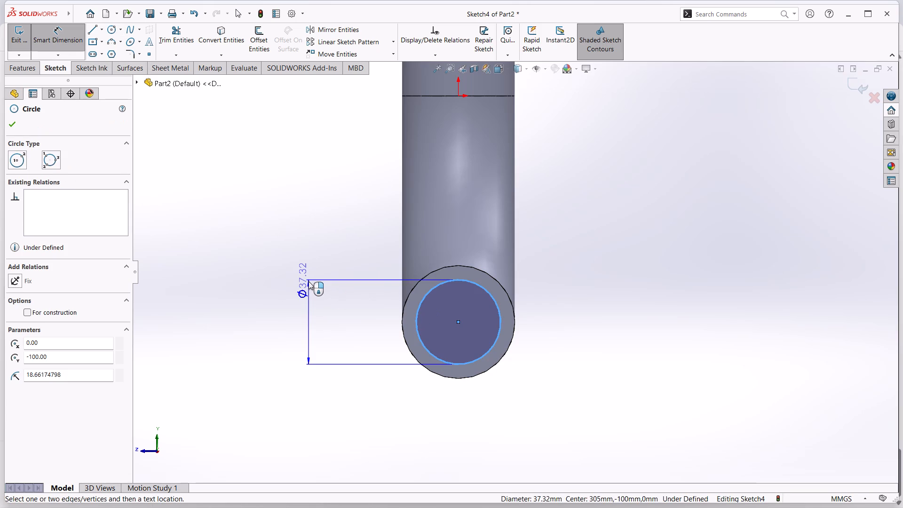
click(309, 281)
text(40)
key(Return)
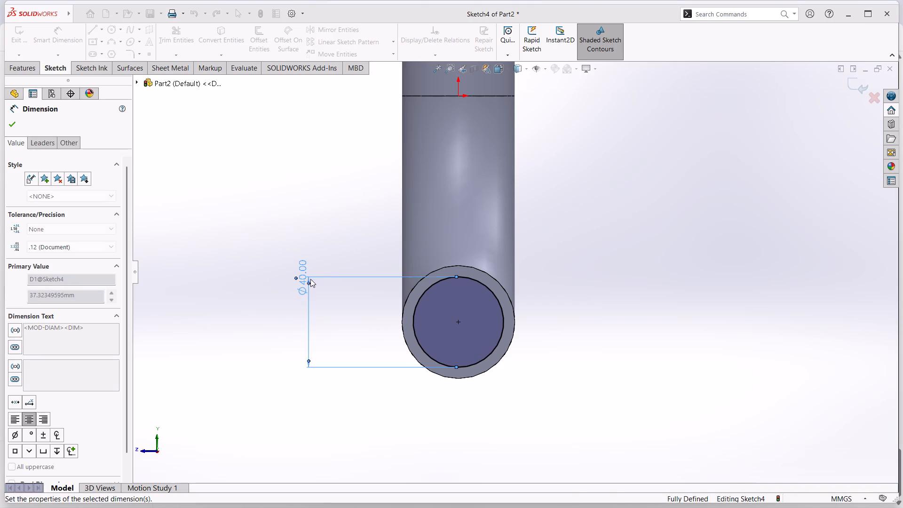
scroll(475, 379, down, 6)
scroll(444, 336, up, 4)
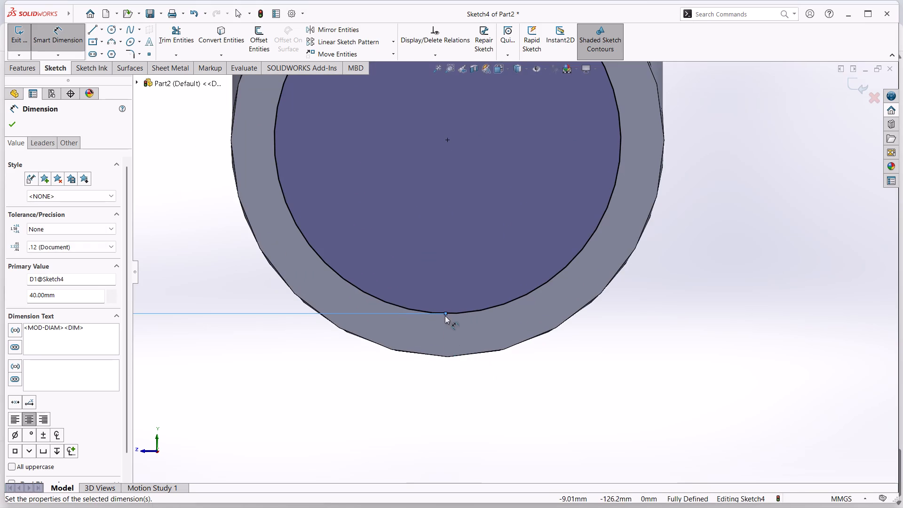
scroll(447, 306, up, 3)
click(596, 247)
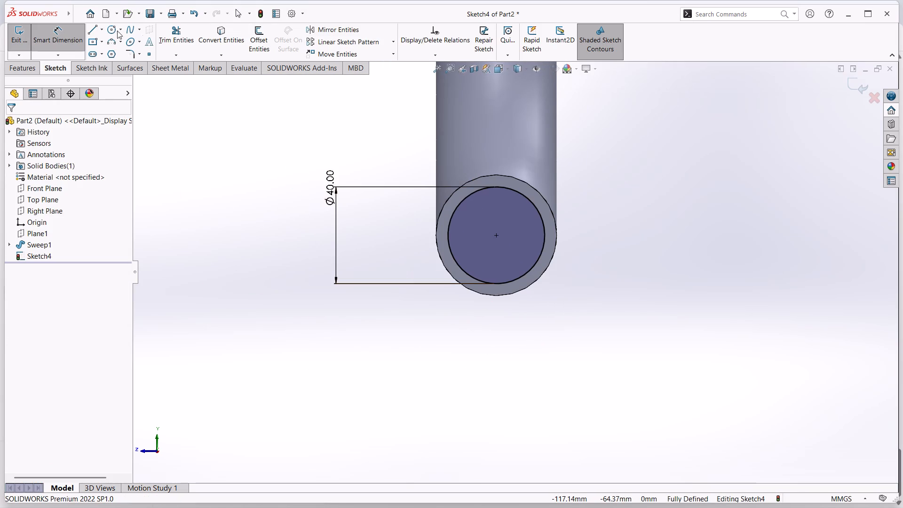
click(15, 37)
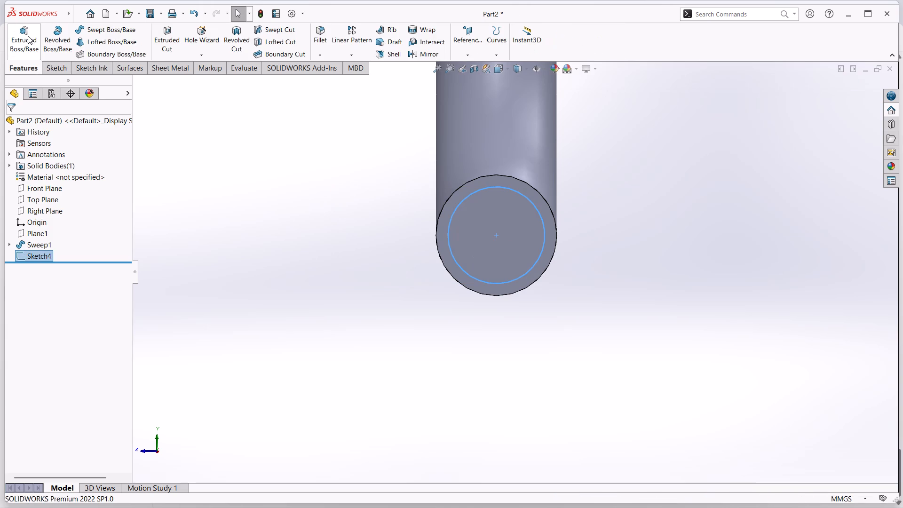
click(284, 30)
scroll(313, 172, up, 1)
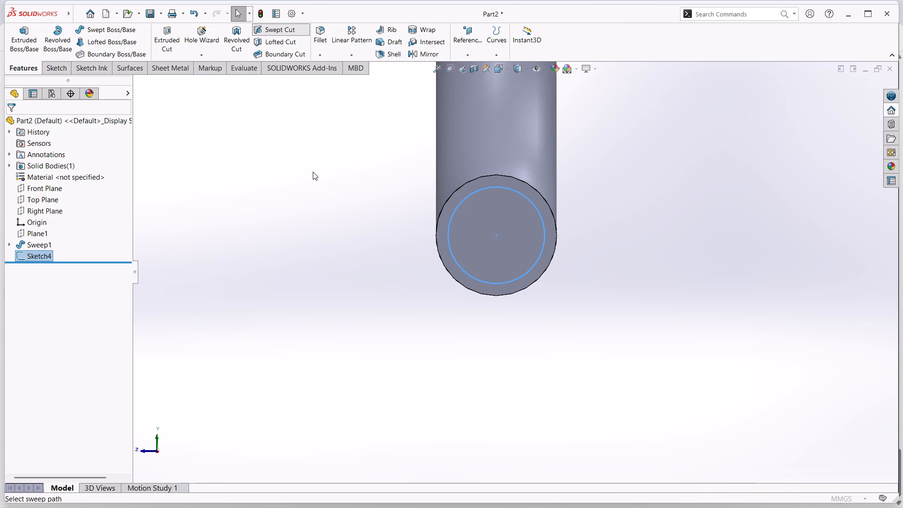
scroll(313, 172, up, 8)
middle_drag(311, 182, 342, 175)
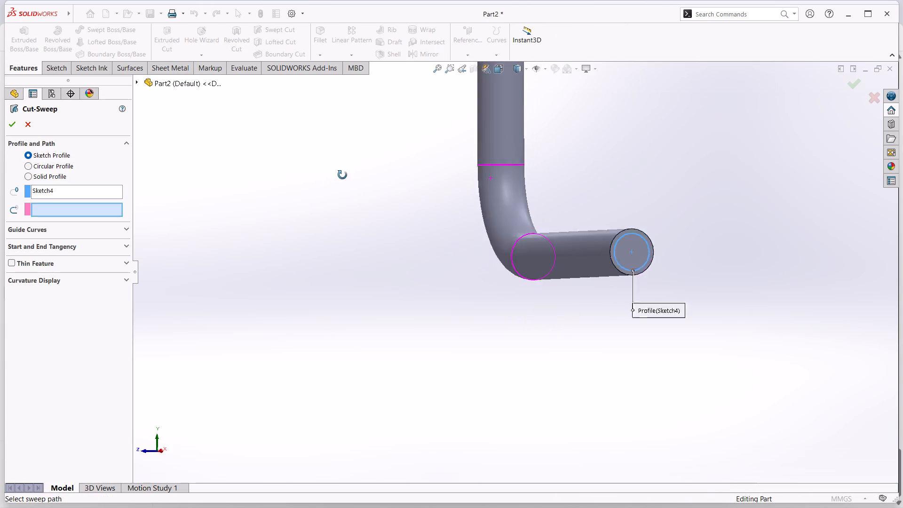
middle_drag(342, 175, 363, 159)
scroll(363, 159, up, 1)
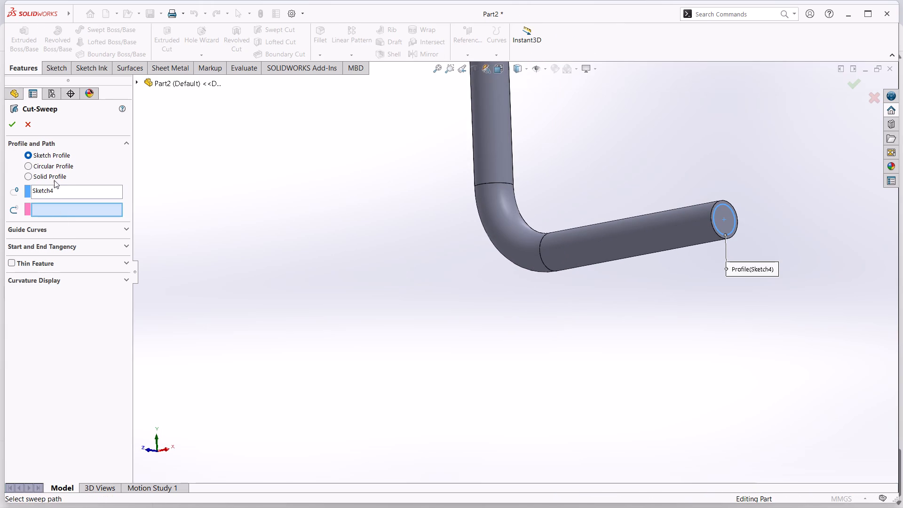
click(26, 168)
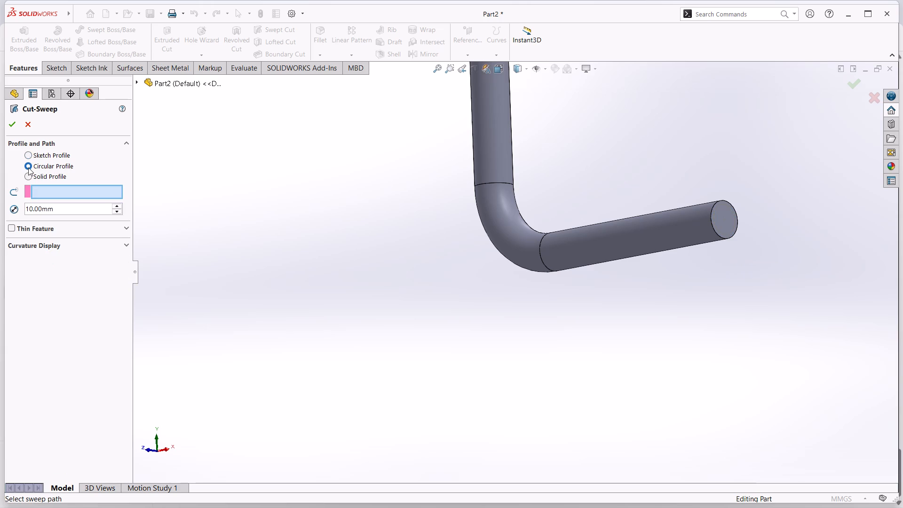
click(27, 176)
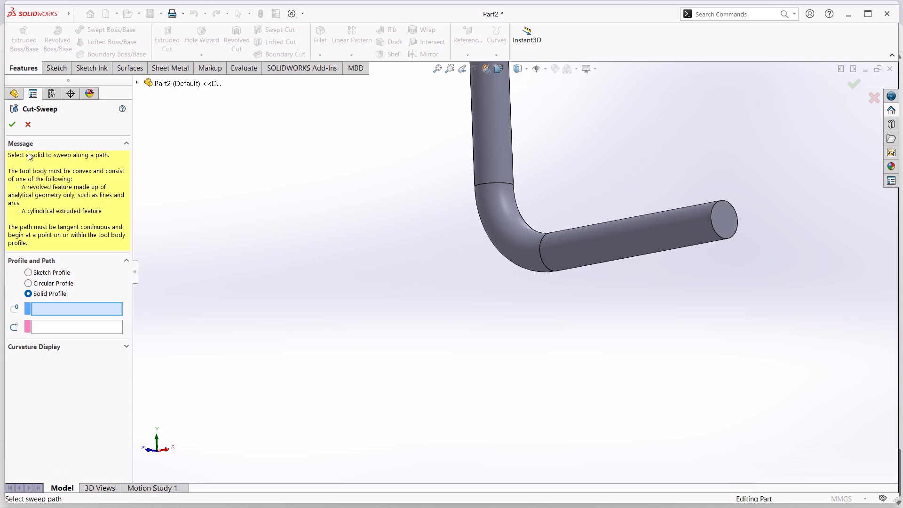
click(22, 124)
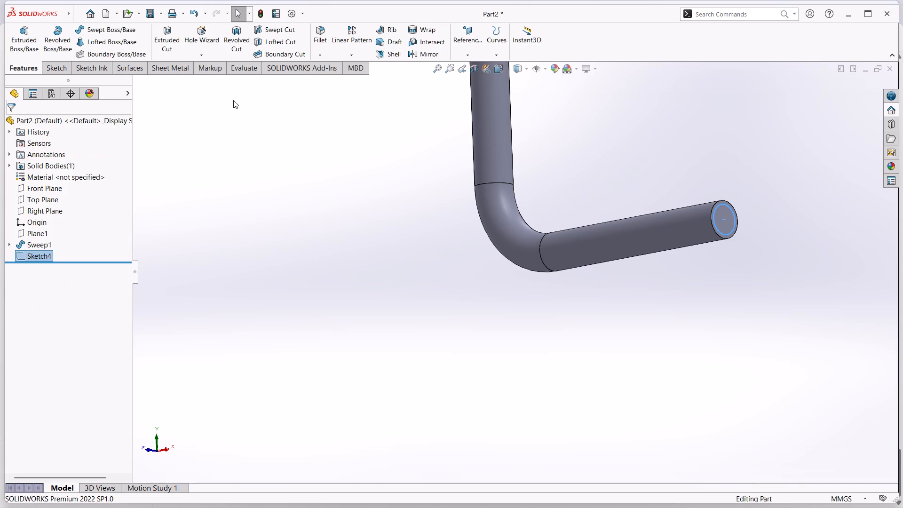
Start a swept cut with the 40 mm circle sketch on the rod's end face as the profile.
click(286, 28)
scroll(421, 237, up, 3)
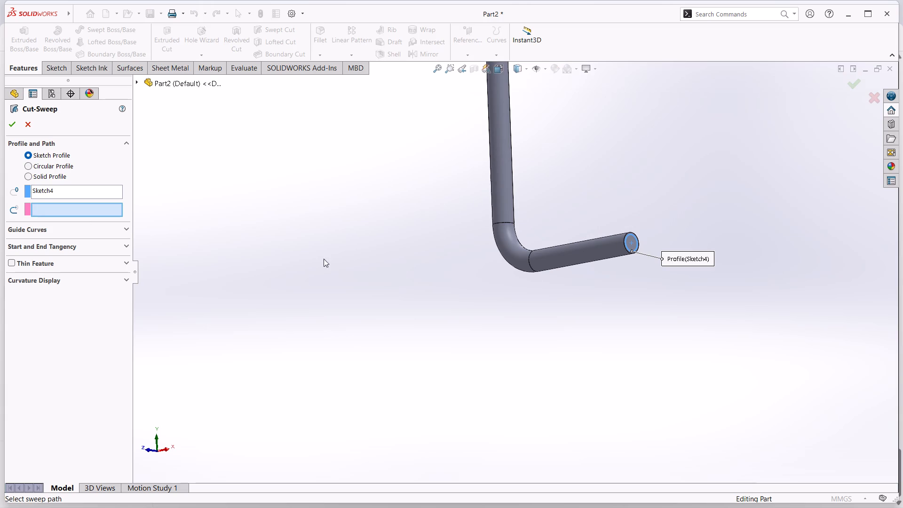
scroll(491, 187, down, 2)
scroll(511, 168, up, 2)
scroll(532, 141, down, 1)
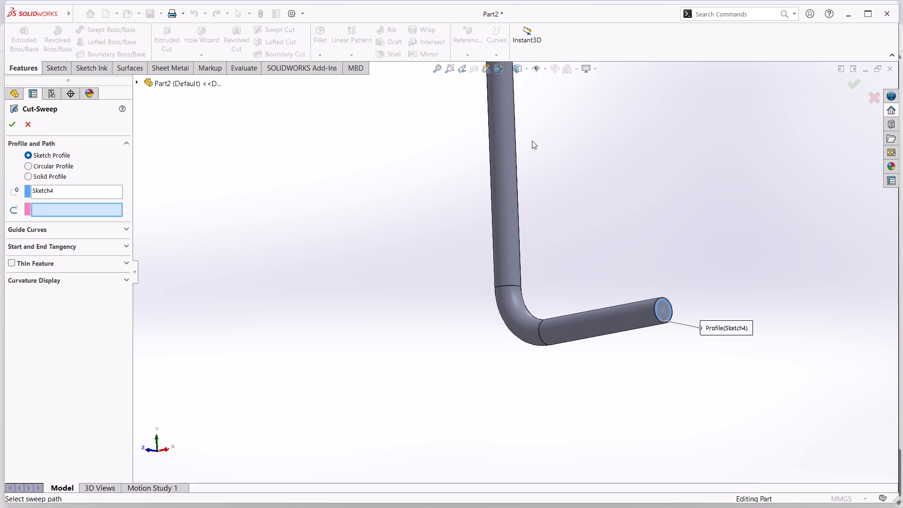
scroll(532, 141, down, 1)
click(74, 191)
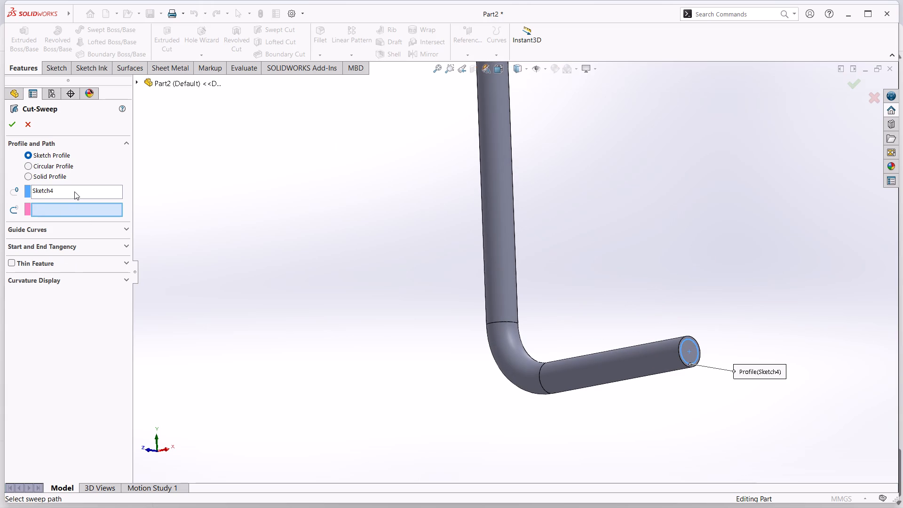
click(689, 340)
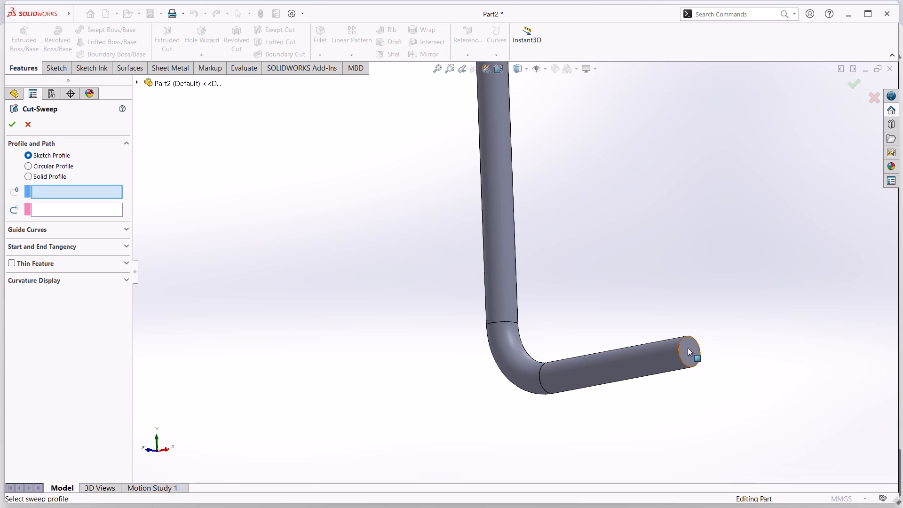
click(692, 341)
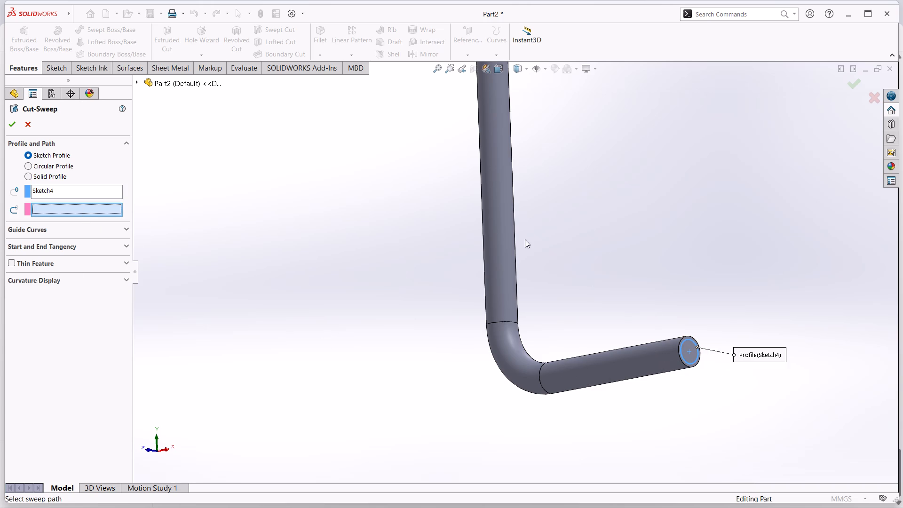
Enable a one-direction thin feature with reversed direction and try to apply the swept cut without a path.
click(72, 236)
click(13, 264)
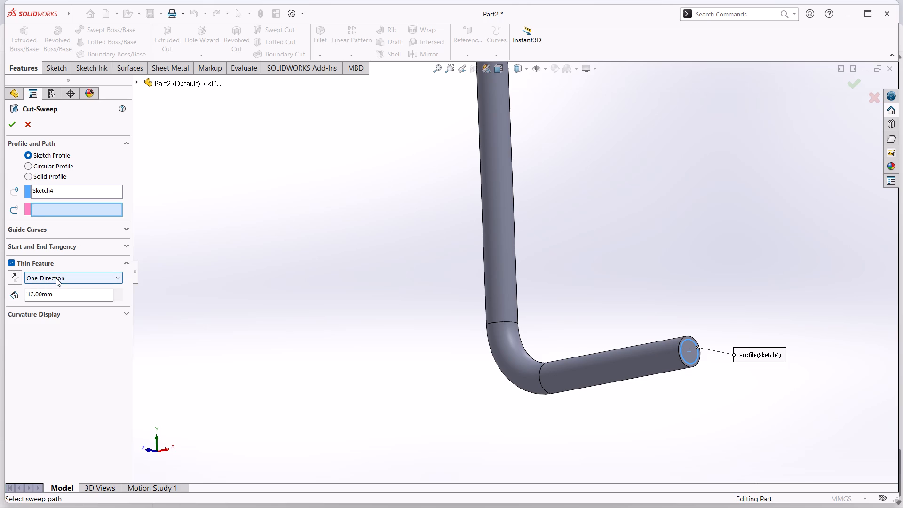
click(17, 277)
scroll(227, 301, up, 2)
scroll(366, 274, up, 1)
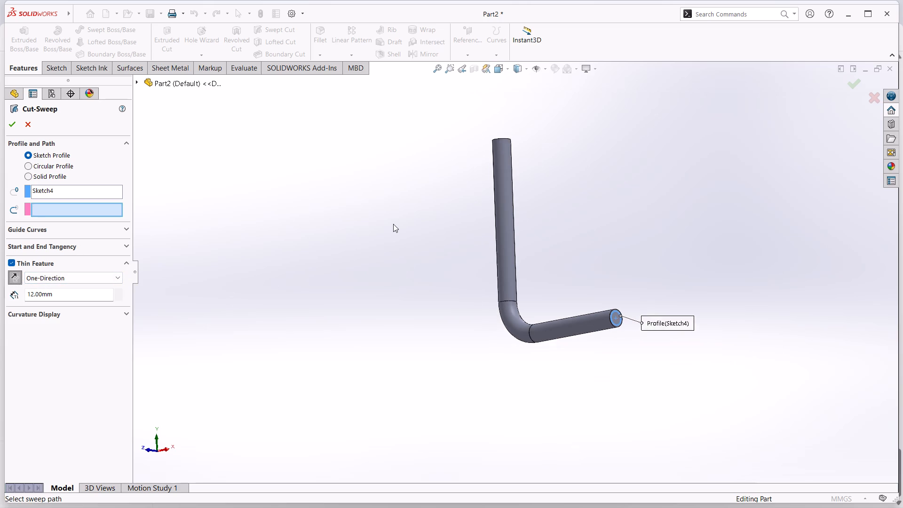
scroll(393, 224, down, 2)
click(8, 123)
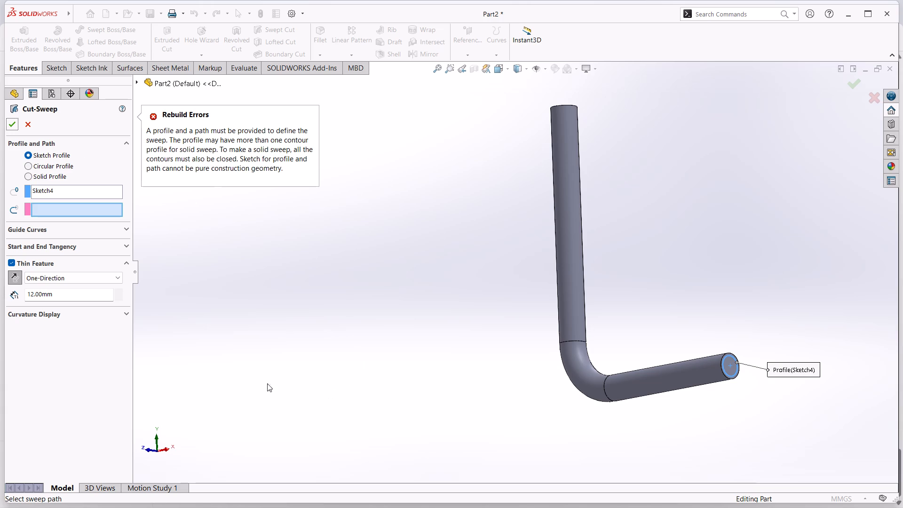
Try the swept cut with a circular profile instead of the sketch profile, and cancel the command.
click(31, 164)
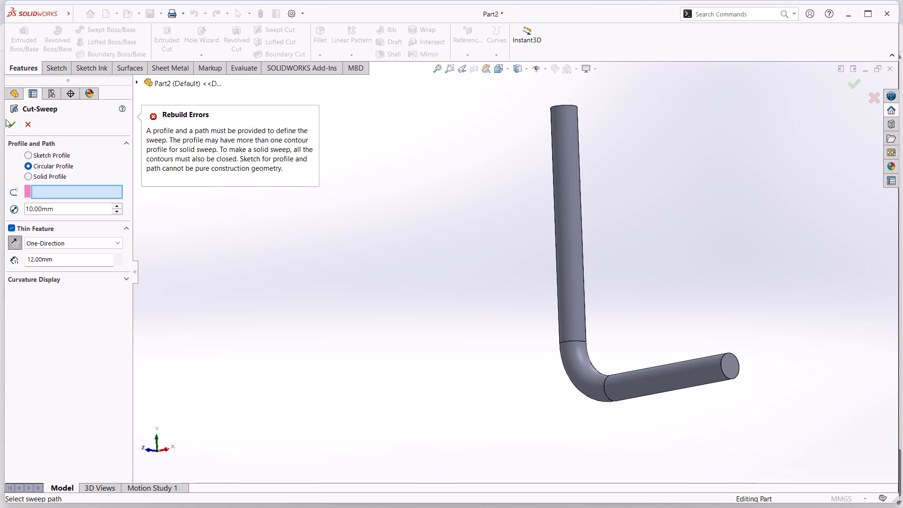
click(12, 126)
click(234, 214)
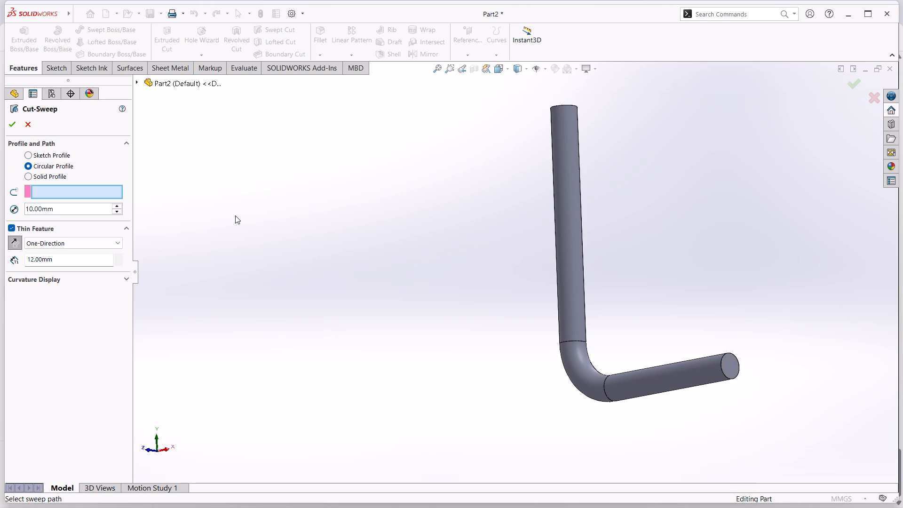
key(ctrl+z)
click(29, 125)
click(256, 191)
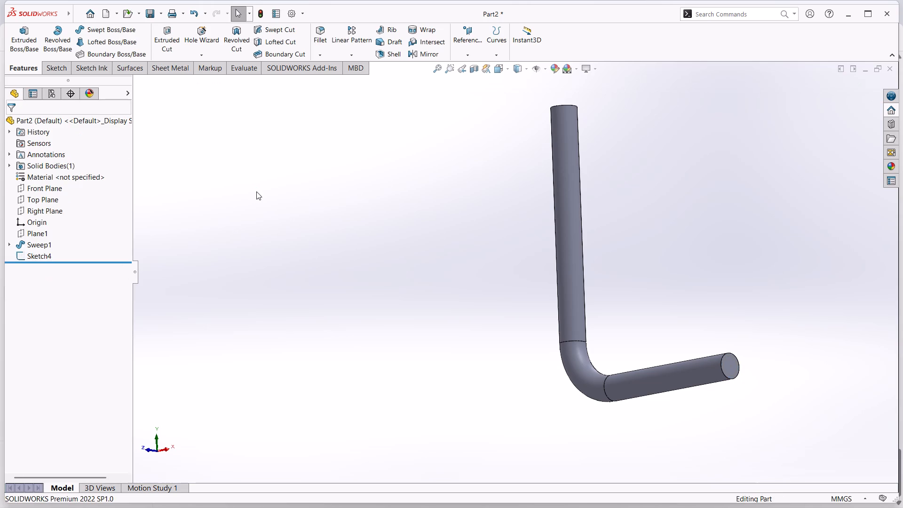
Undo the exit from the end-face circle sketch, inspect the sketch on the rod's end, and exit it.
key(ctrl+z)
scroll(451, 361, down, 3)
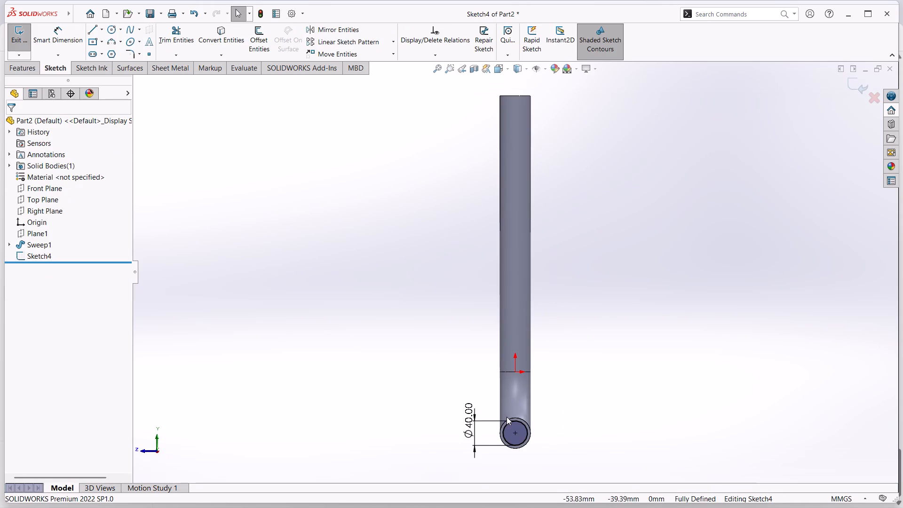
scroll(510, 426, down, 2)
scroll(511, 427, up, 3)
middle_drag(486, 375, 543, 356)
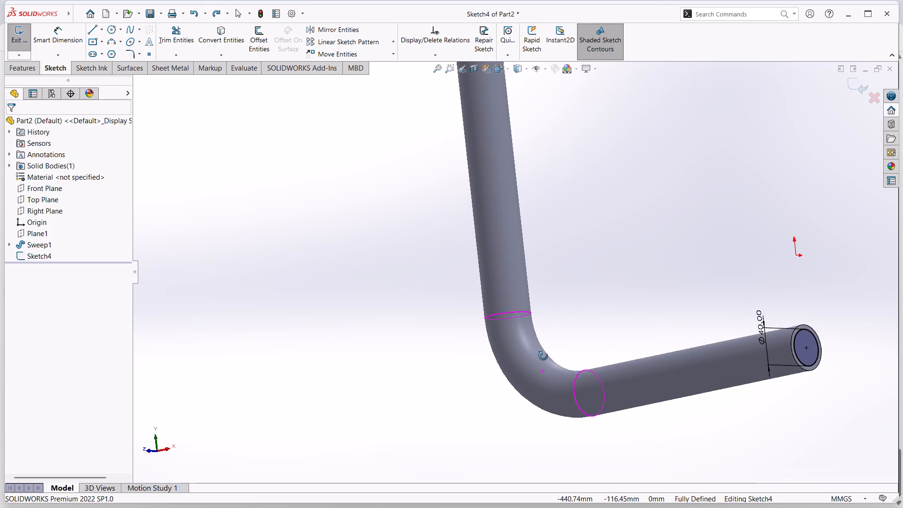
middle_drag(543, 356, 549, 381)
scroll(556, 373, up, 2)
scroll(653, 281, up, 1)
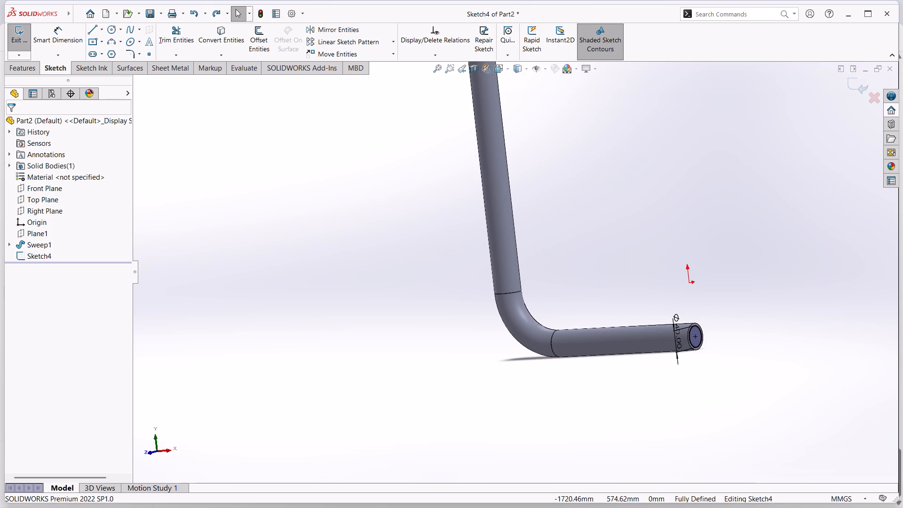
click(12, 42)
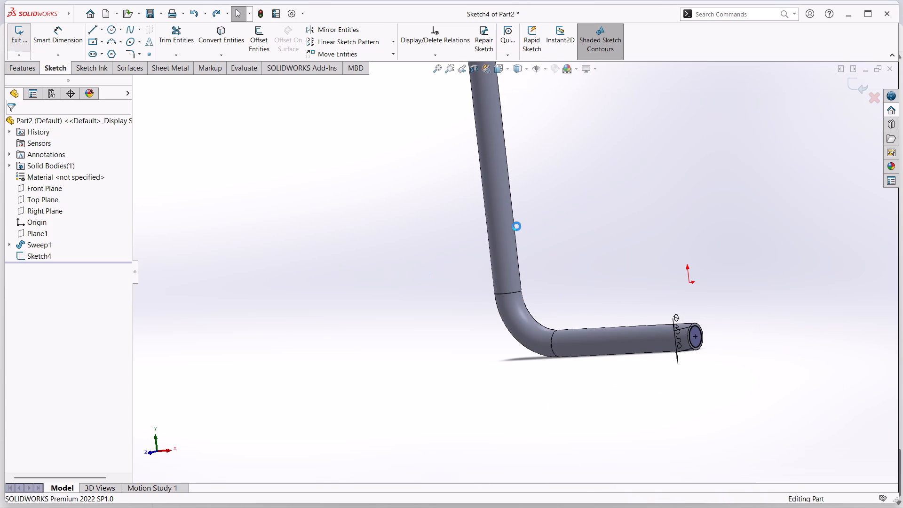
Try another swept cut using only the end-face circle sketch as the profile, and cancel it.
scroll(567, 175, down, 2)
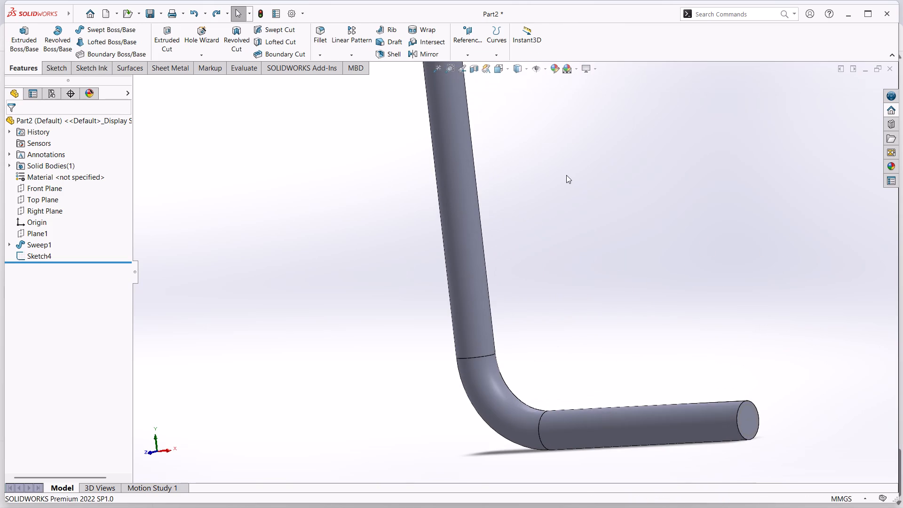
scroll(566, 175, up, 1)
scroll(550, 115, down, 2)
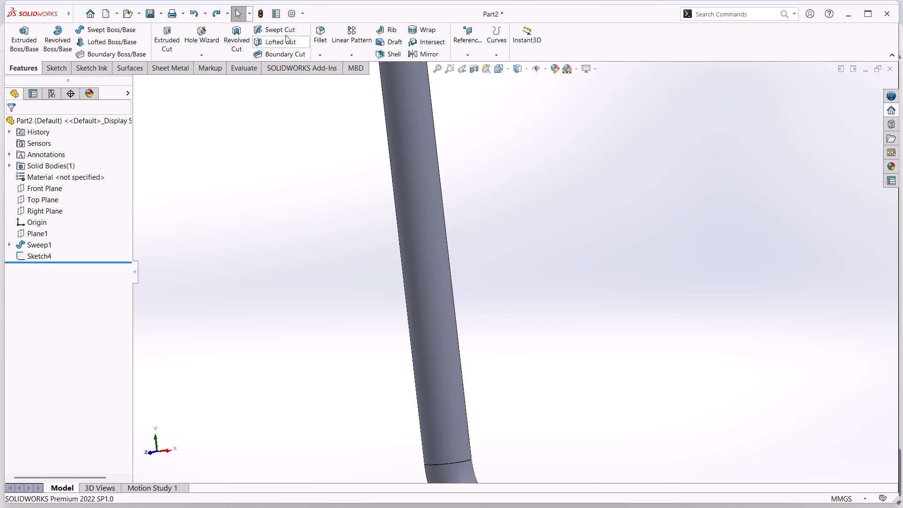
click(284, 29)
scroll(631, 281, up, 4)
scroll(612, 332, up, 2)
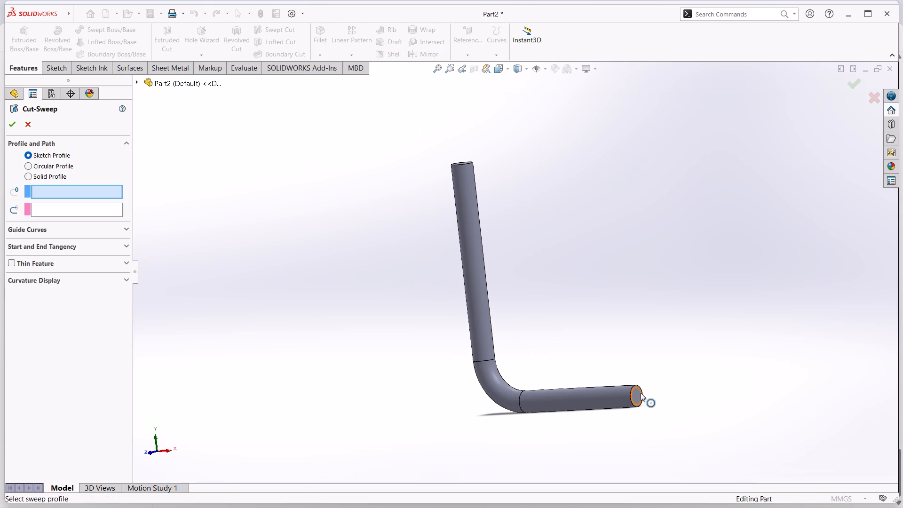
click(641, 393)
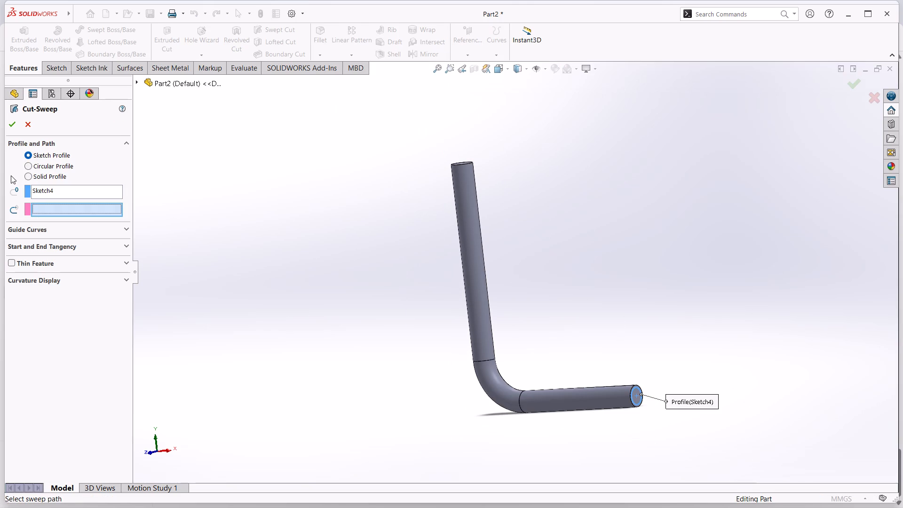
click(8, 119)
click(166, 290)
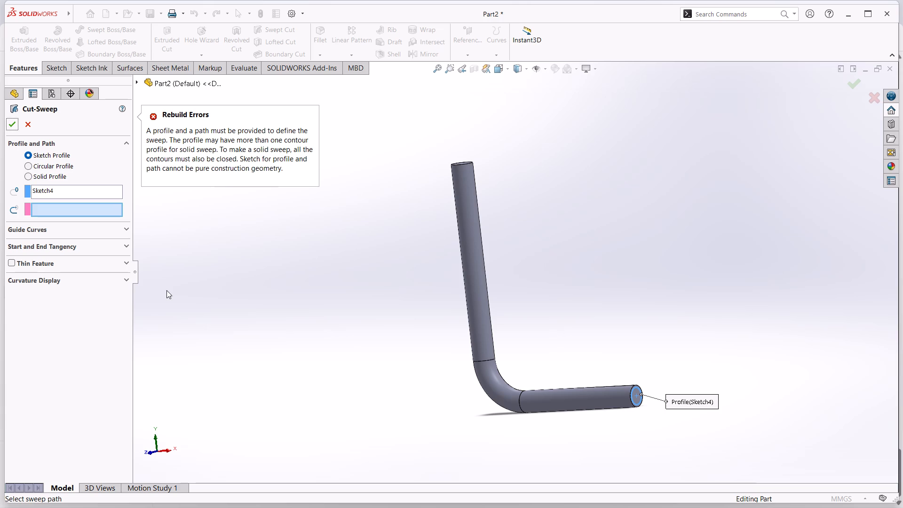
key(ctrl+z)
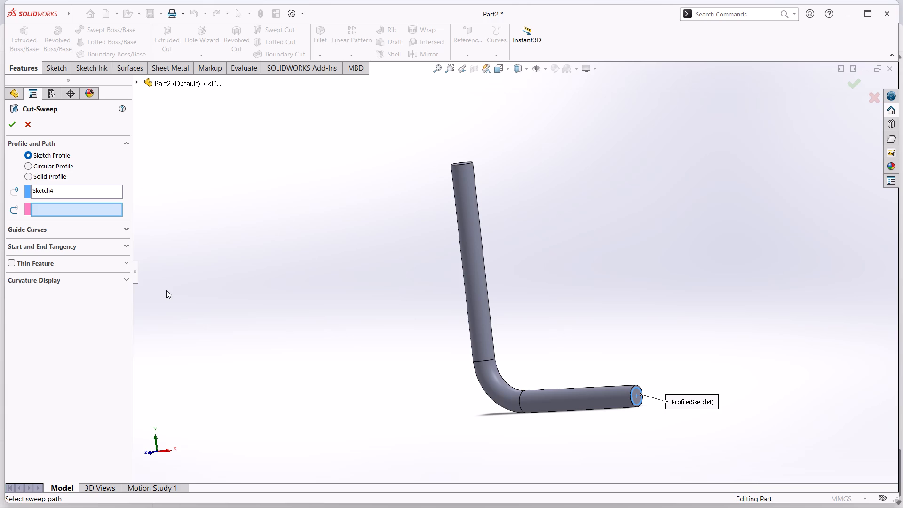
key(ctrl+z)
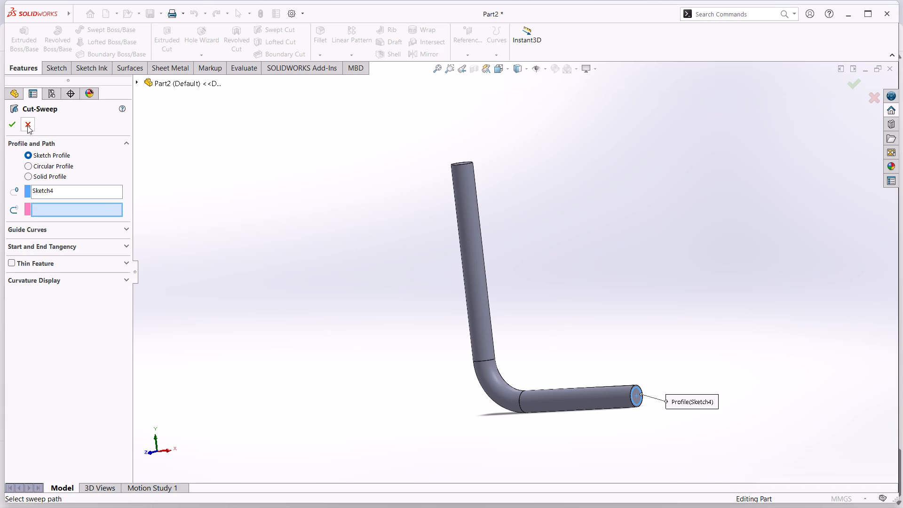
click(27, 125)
Undo back through the 40 mm circle and its end-face sketch, and redo the solid rod's sweep.
middle_drag(667, 395, 667, 394)
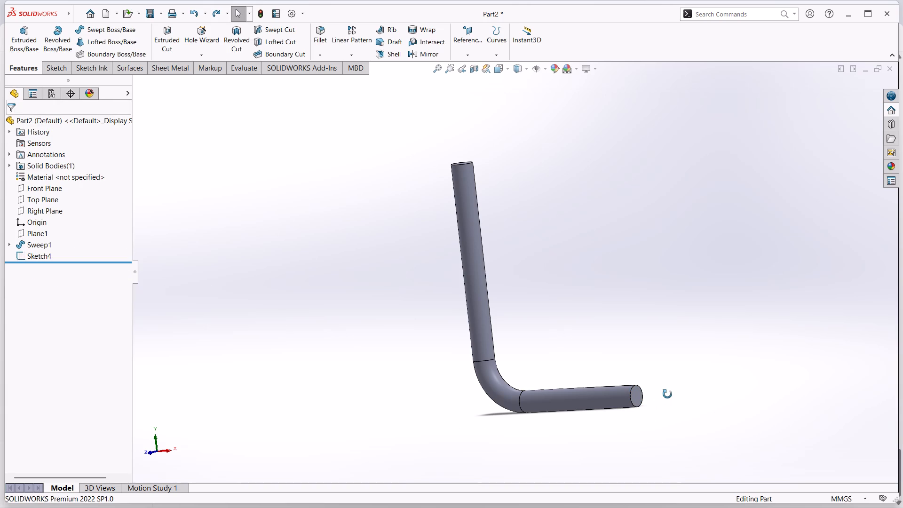
middle_drag(667, 394, 666, 405)
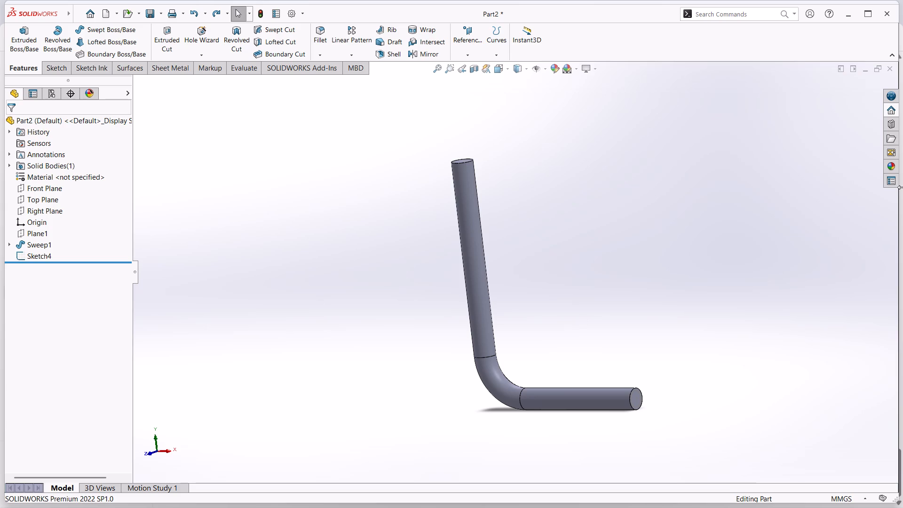
key(ctrl+z)
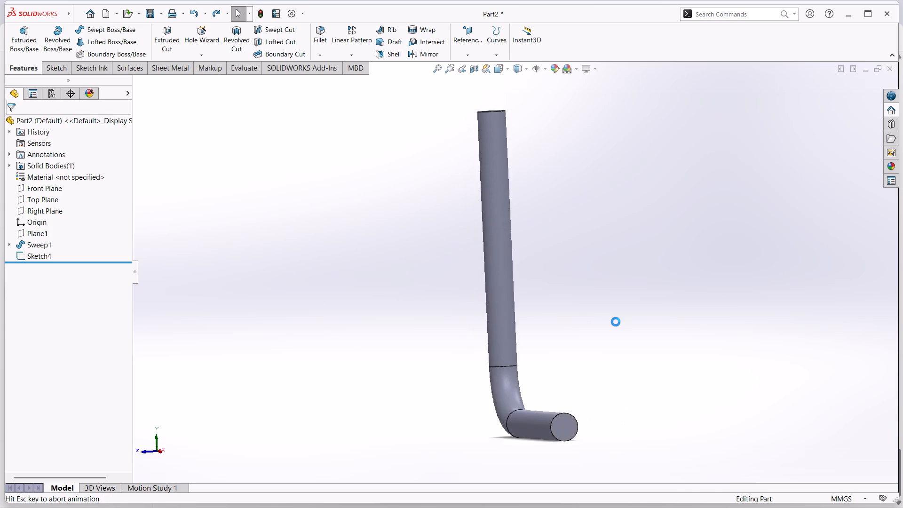
key(ctrl+z)
key(ctrl+z)
key(ctrl+z)
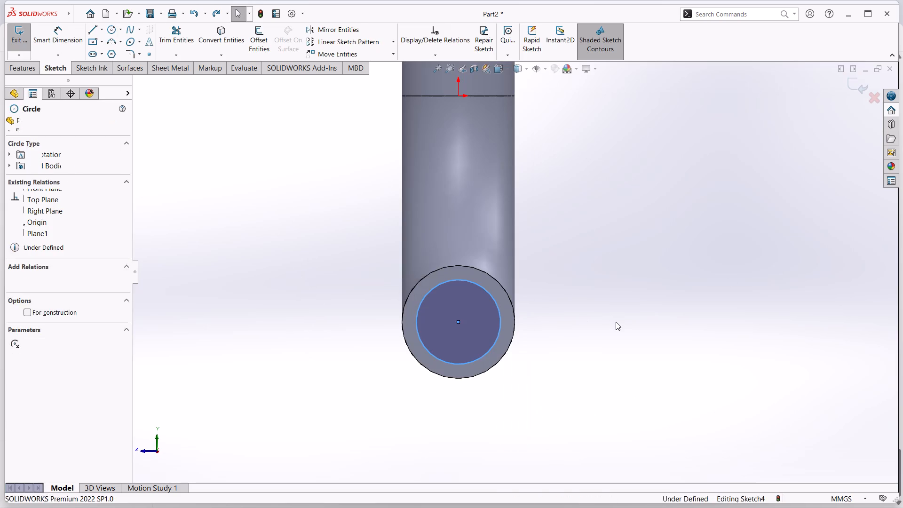
key(ctrl+z)
key(ctrl+z)
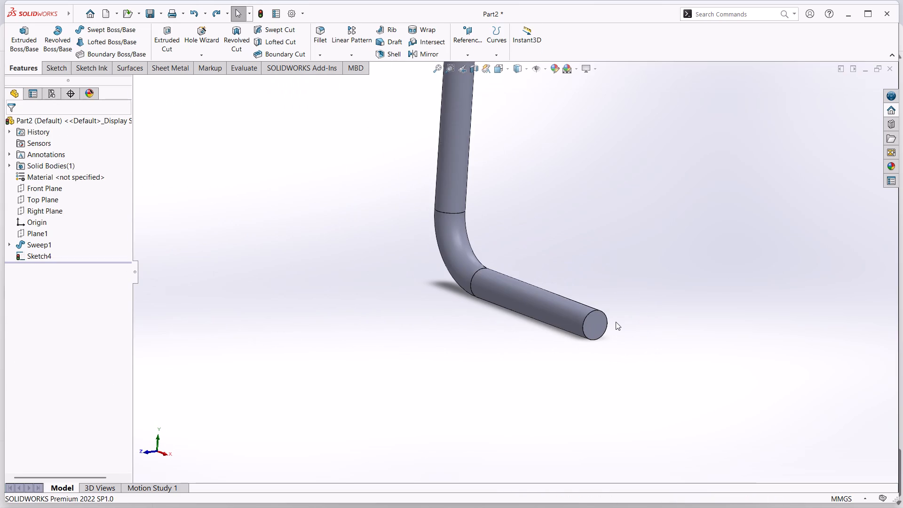
key(ctrl+z)
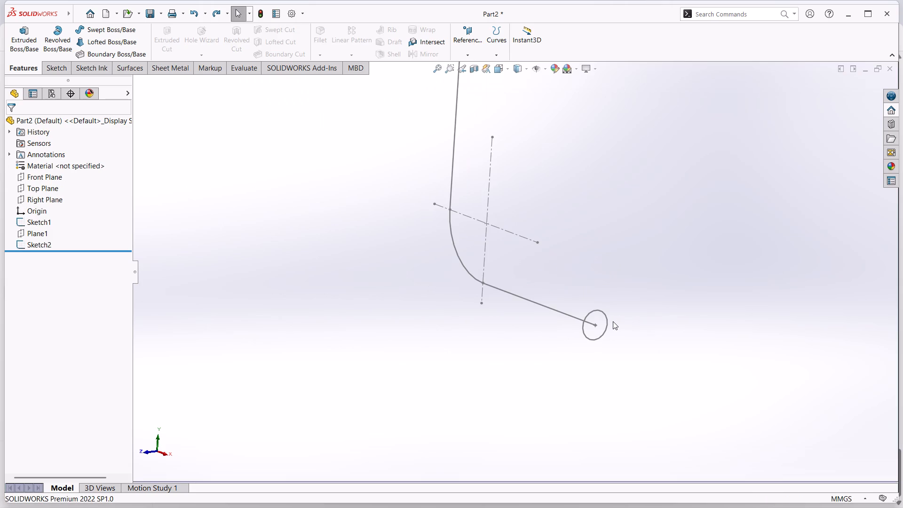
key(ctrl+y)
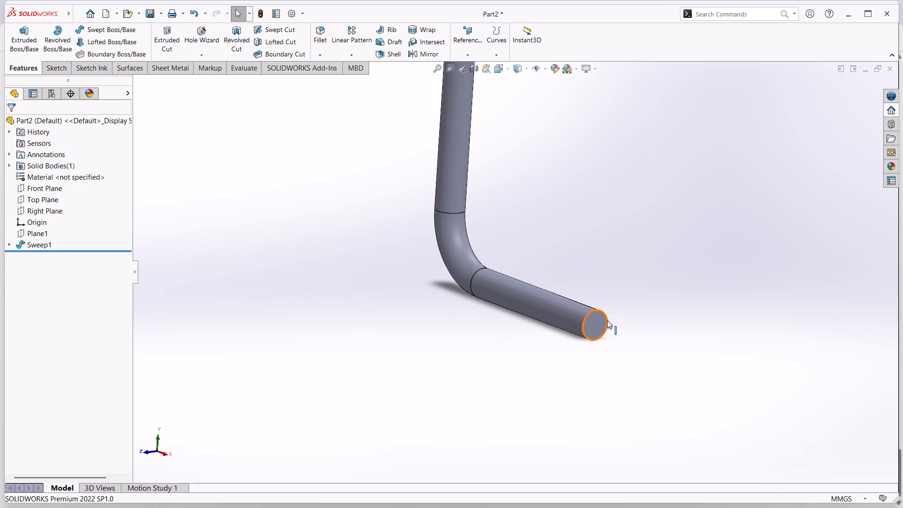
click(648, 283)
Sketch a circle about 35 mm in diameter on the end face of the rod's vertical leg, centred on that face.
middle_drag(571, 247, 563, 223)
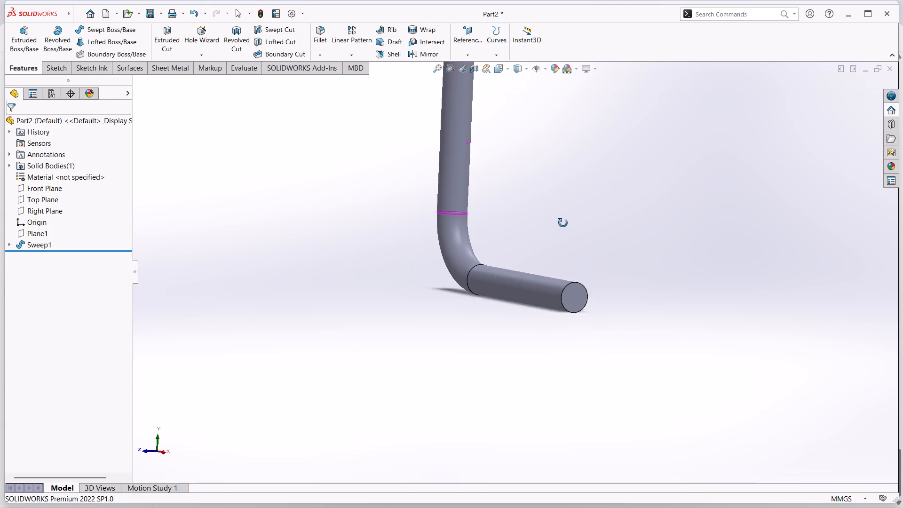
middle_drag(563, 223, 571, 363)
scroll(564, 333, up, 4)
scroll(474, 132, down, 3)
scroll(526, 238, down, 2)
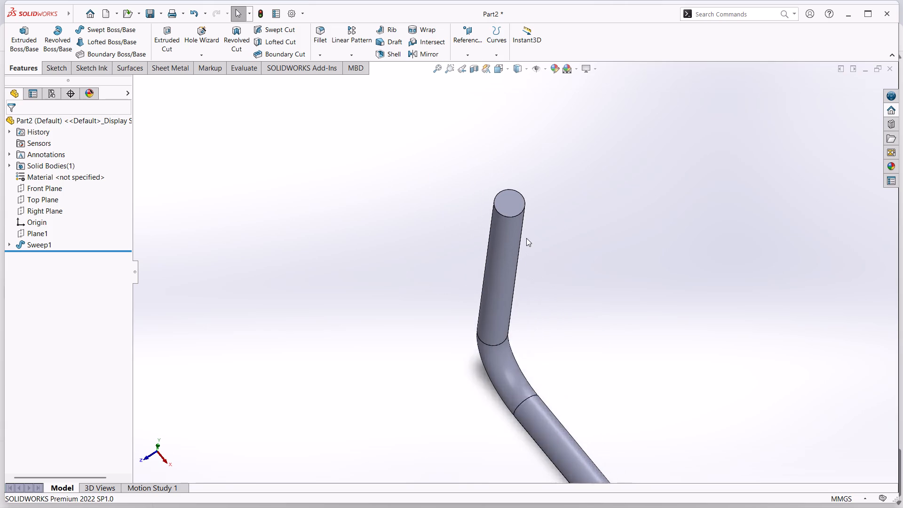
scroll(526, 238, down, 1)
click(507, 194)
click(546, 167)
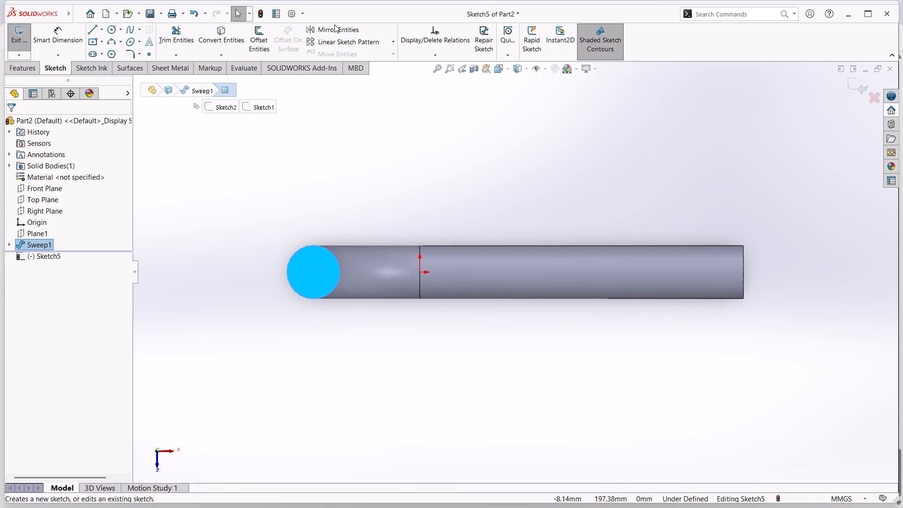
click(115, 30)
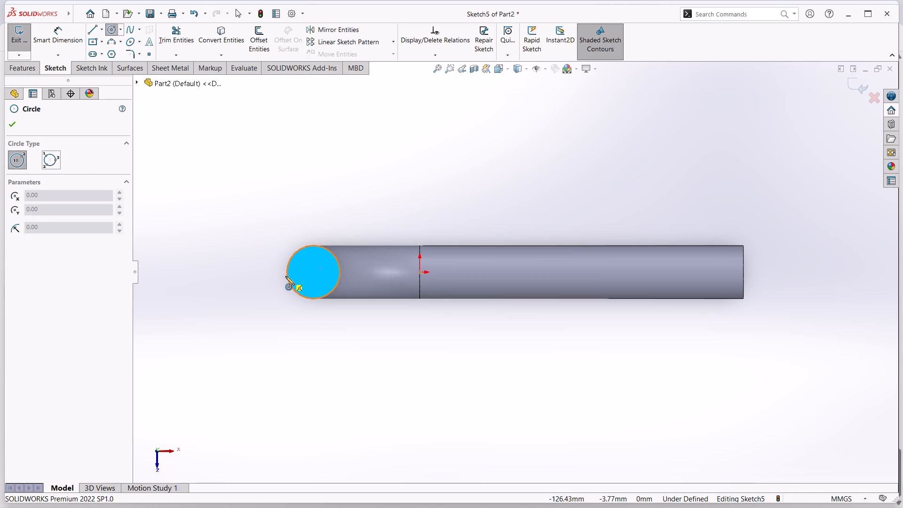
click(314, 272)
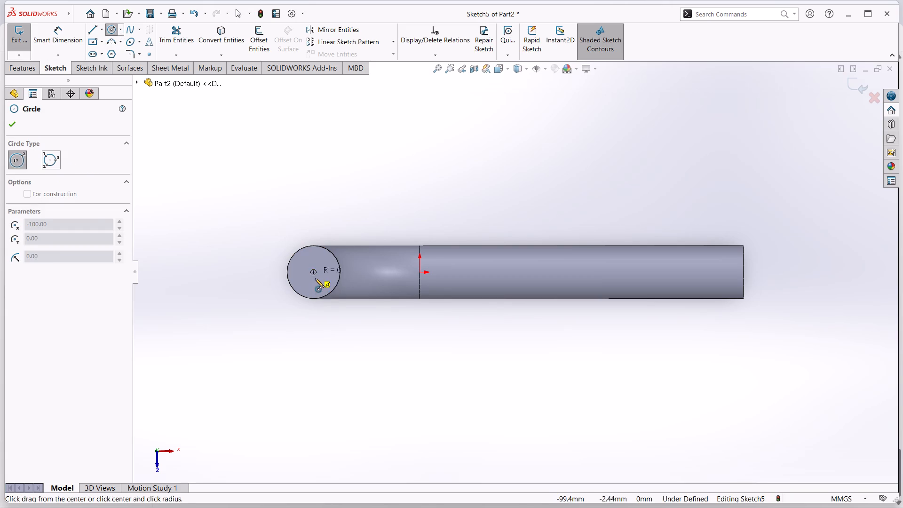
click(317, 291)
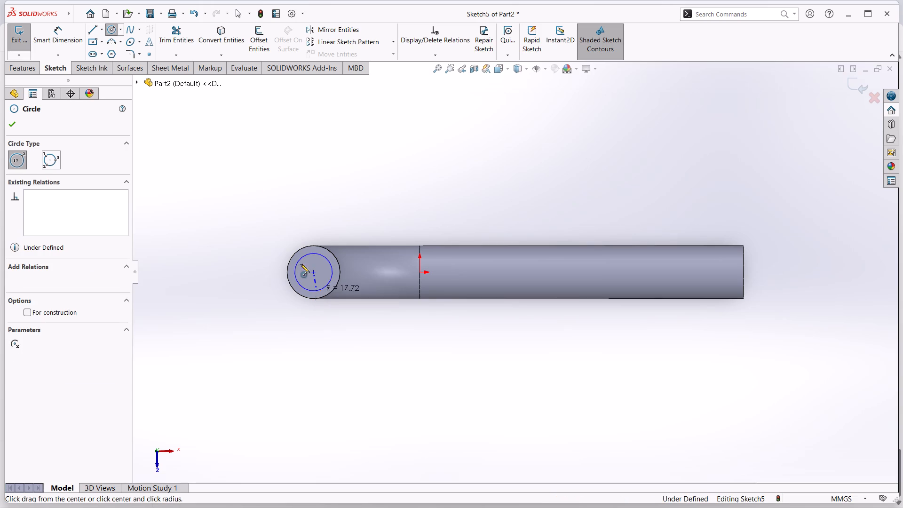
Dimension the end-face circle's diameter to 40 mm and exit the sketch.
click(79, 37)
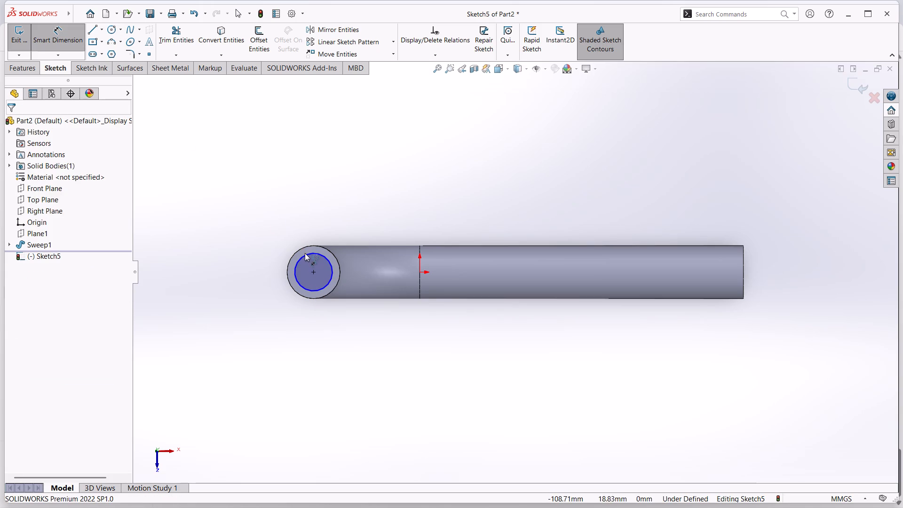
click(306, 258)
click(300, 206)
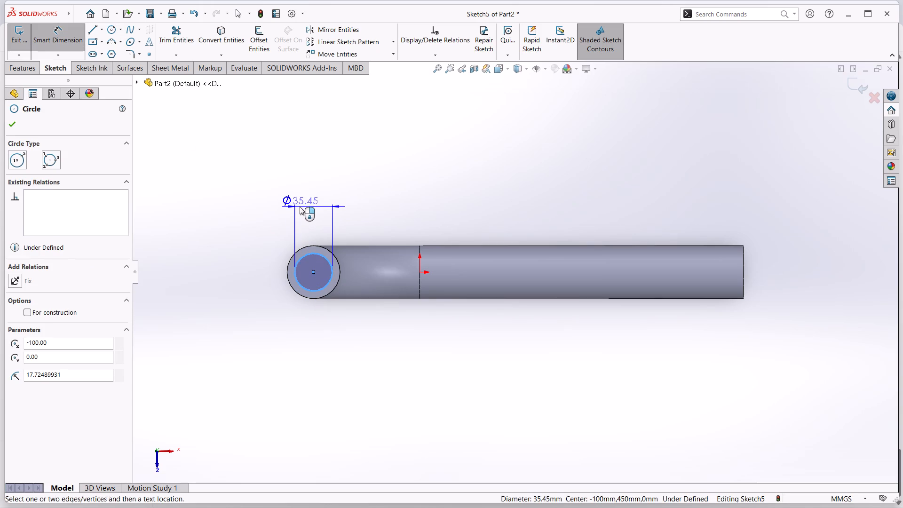
text(40)
key(Return)
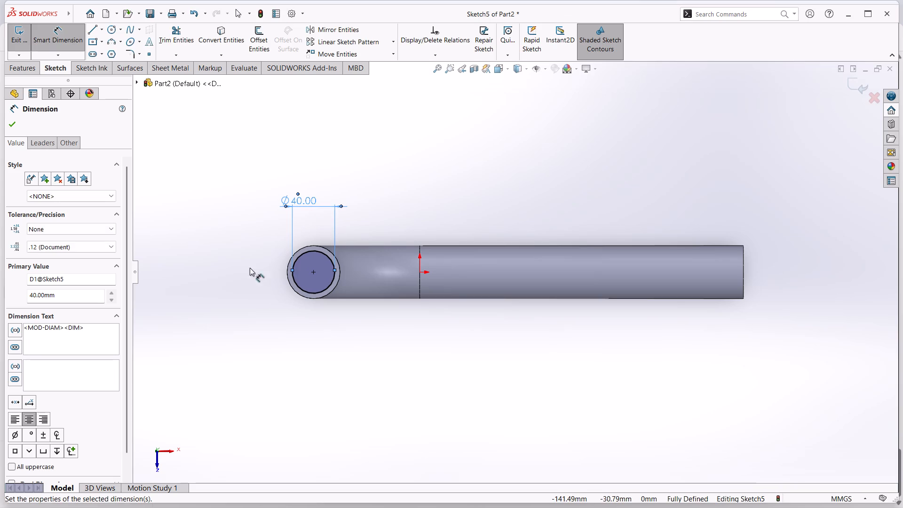
click(24, 37)
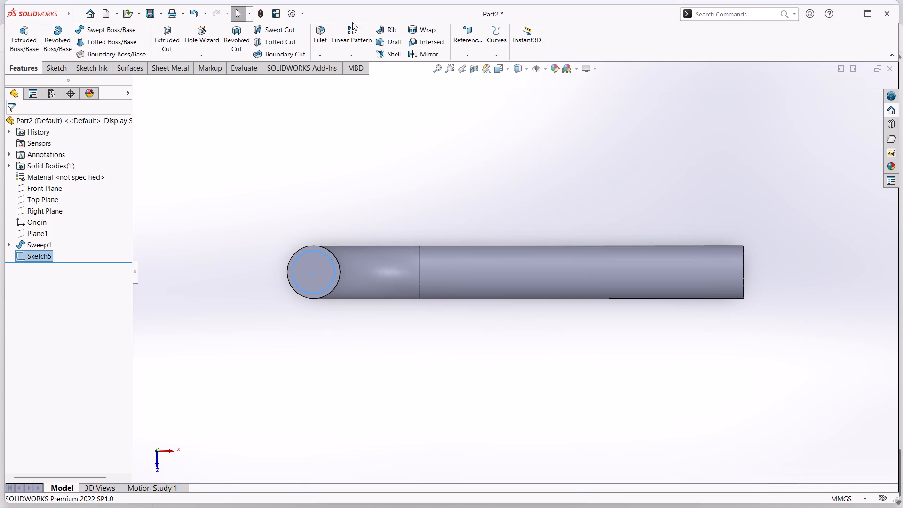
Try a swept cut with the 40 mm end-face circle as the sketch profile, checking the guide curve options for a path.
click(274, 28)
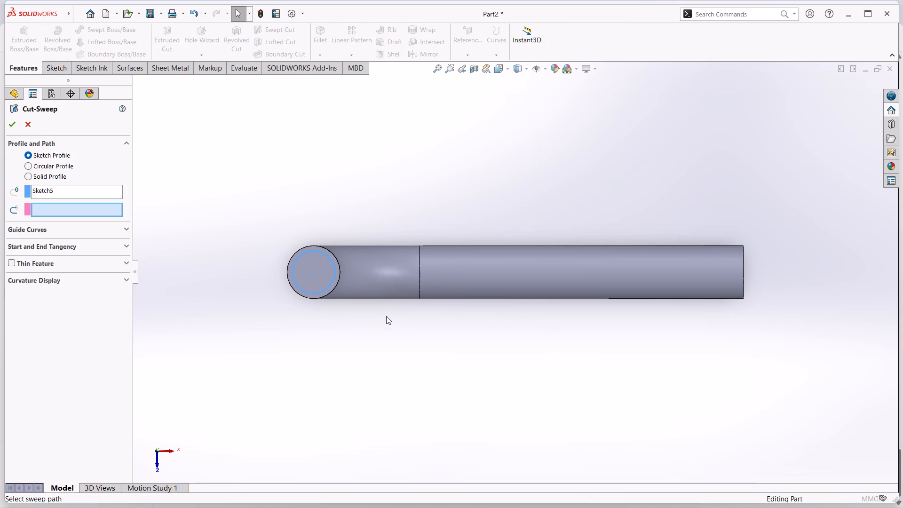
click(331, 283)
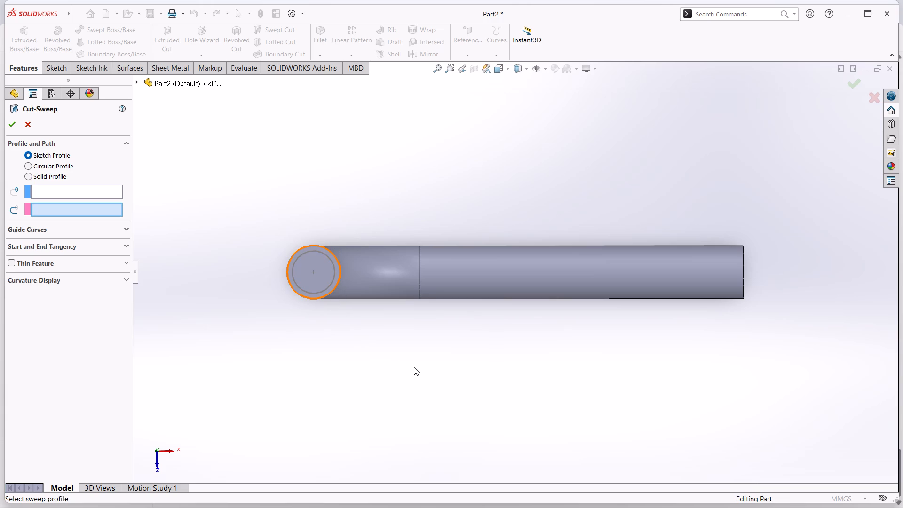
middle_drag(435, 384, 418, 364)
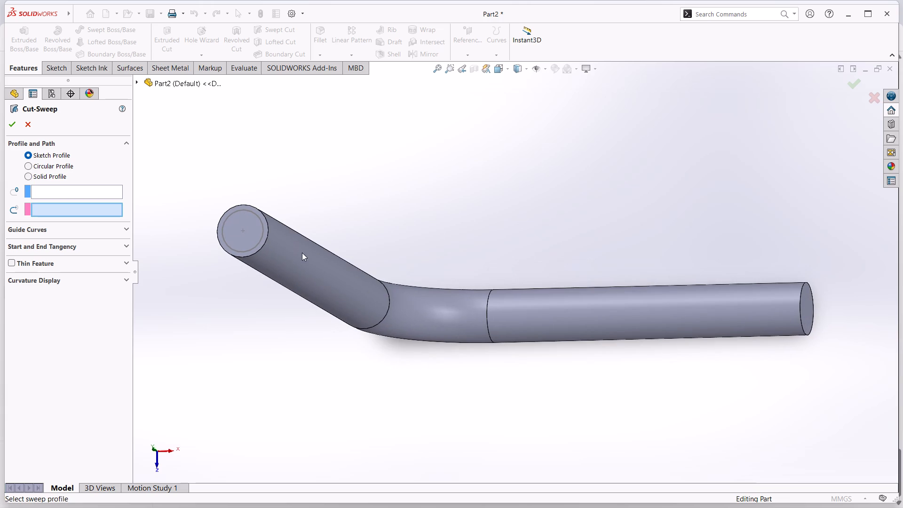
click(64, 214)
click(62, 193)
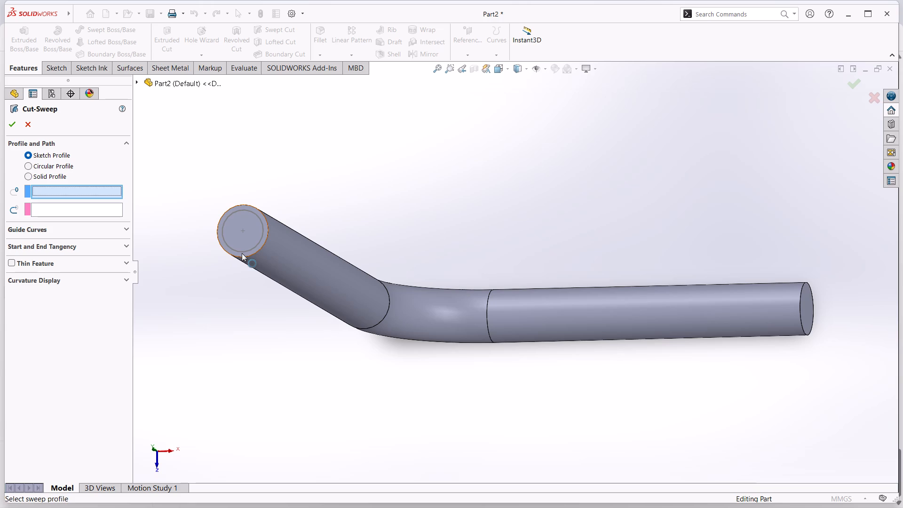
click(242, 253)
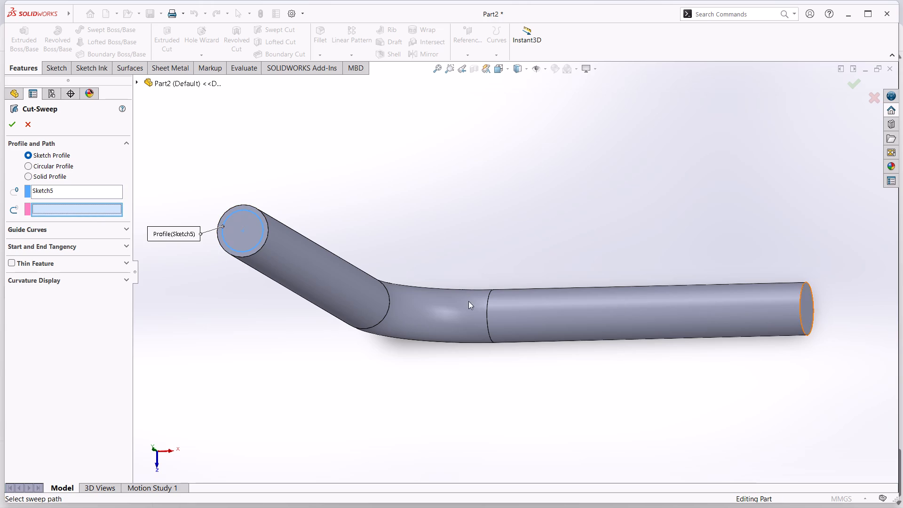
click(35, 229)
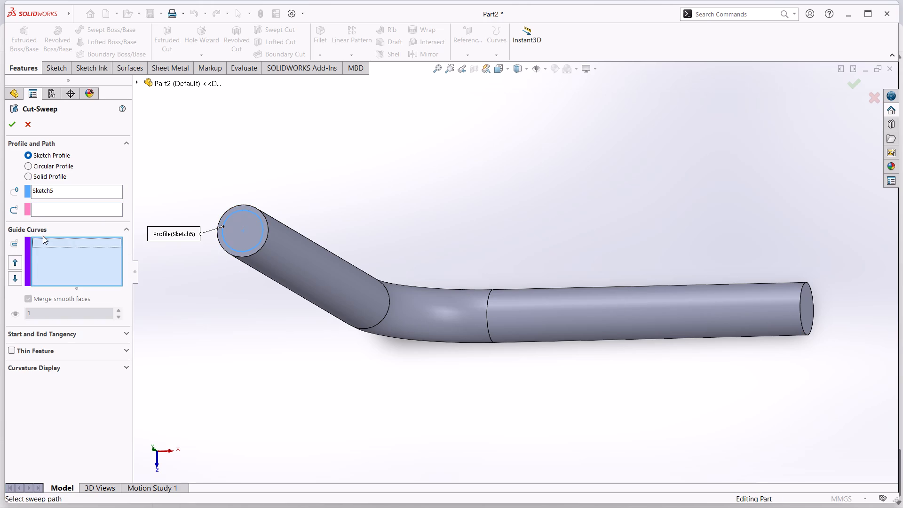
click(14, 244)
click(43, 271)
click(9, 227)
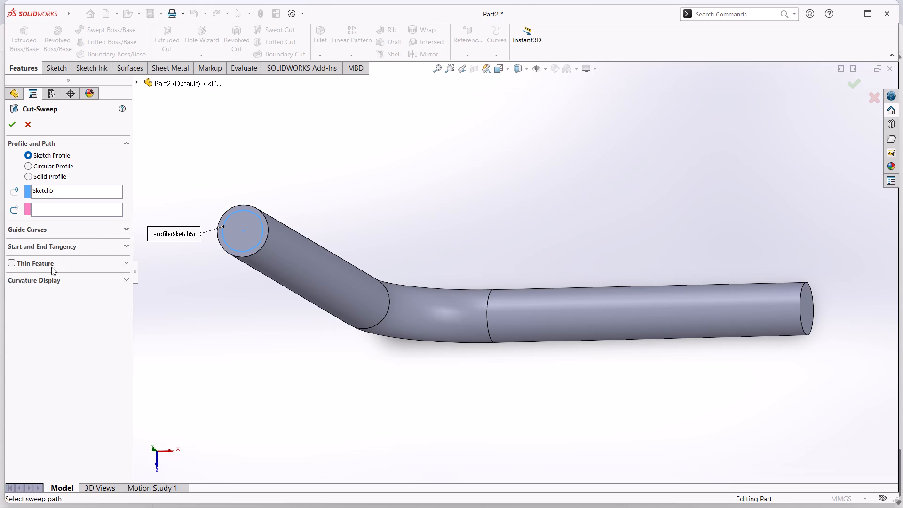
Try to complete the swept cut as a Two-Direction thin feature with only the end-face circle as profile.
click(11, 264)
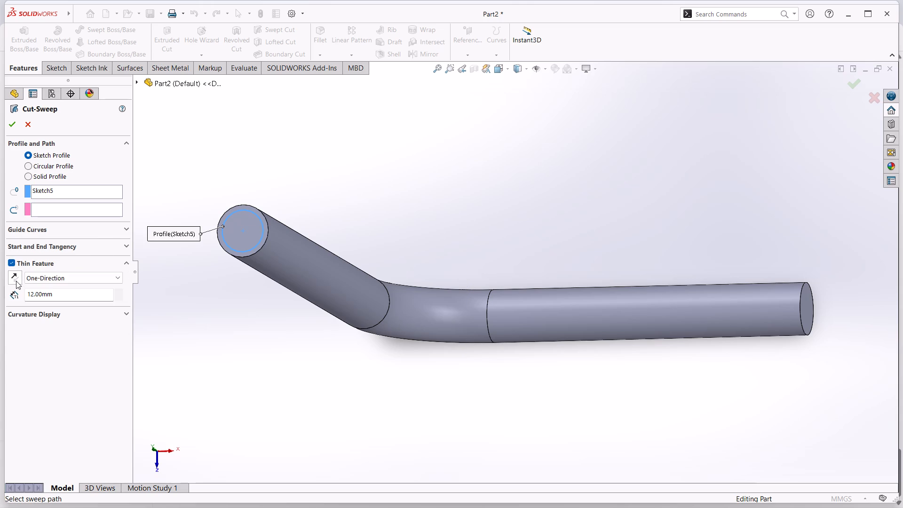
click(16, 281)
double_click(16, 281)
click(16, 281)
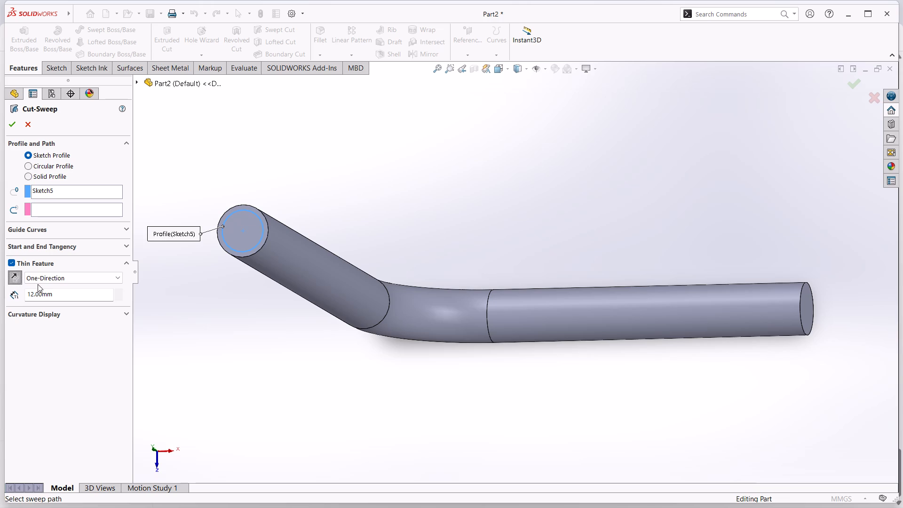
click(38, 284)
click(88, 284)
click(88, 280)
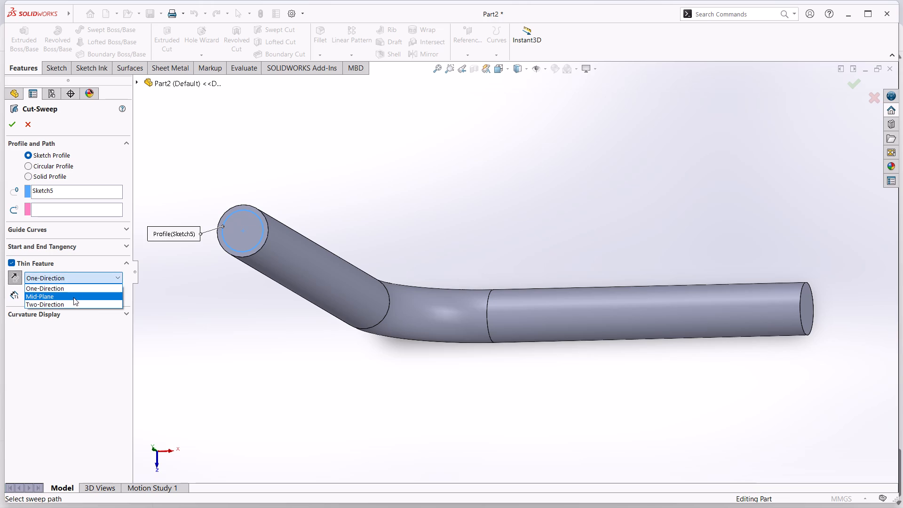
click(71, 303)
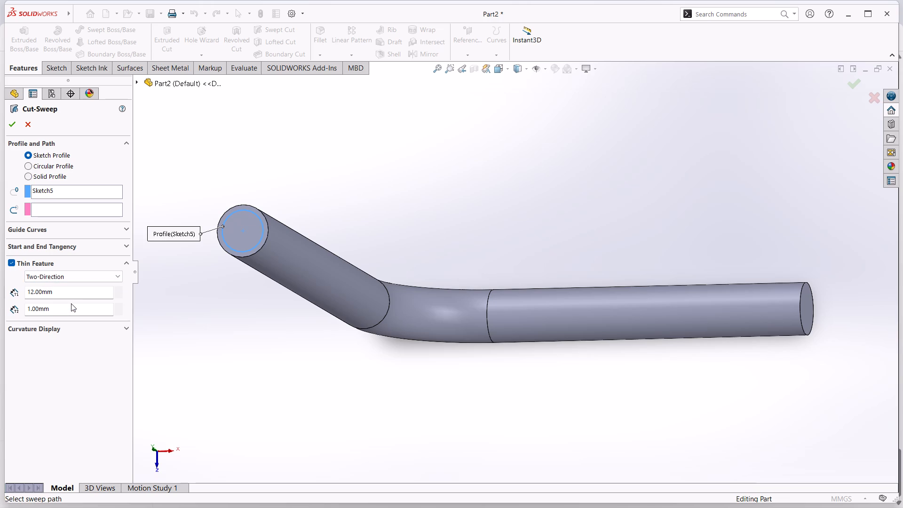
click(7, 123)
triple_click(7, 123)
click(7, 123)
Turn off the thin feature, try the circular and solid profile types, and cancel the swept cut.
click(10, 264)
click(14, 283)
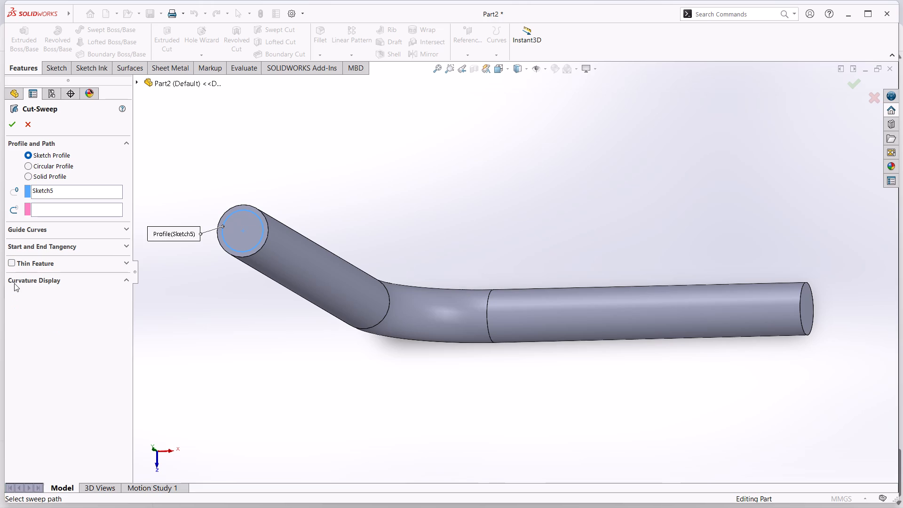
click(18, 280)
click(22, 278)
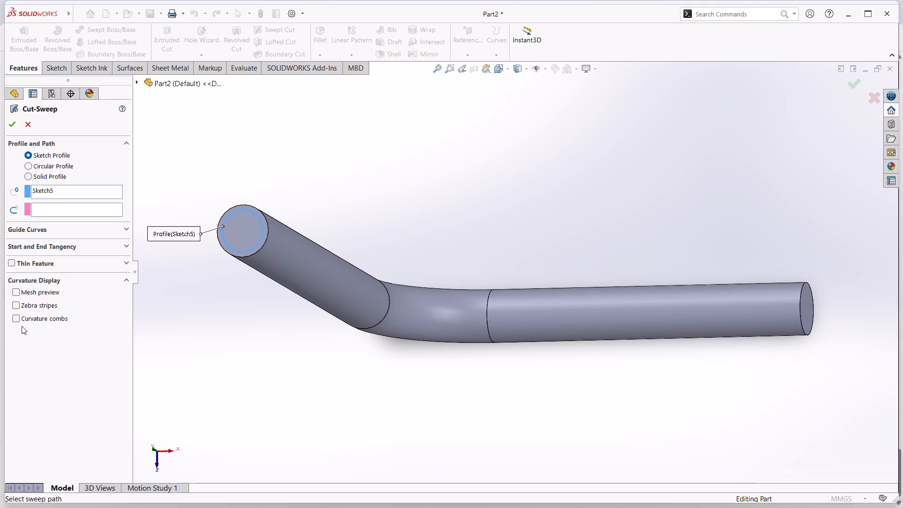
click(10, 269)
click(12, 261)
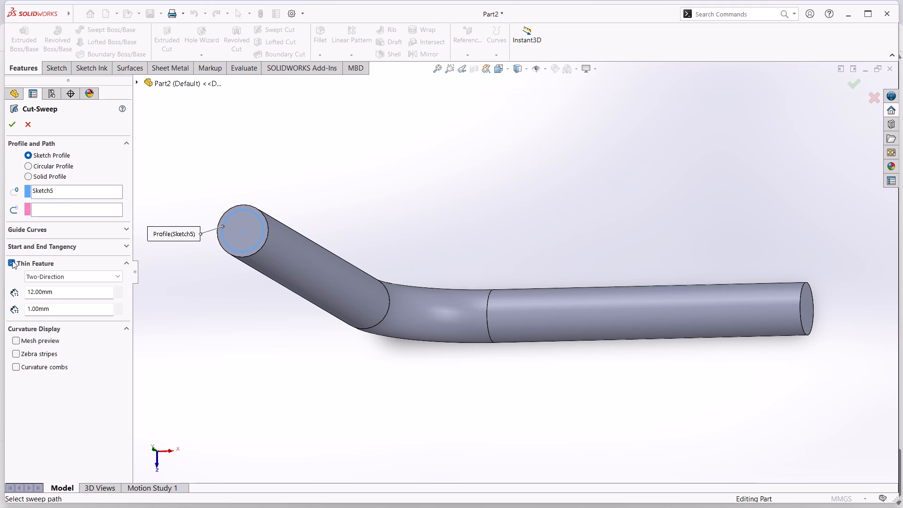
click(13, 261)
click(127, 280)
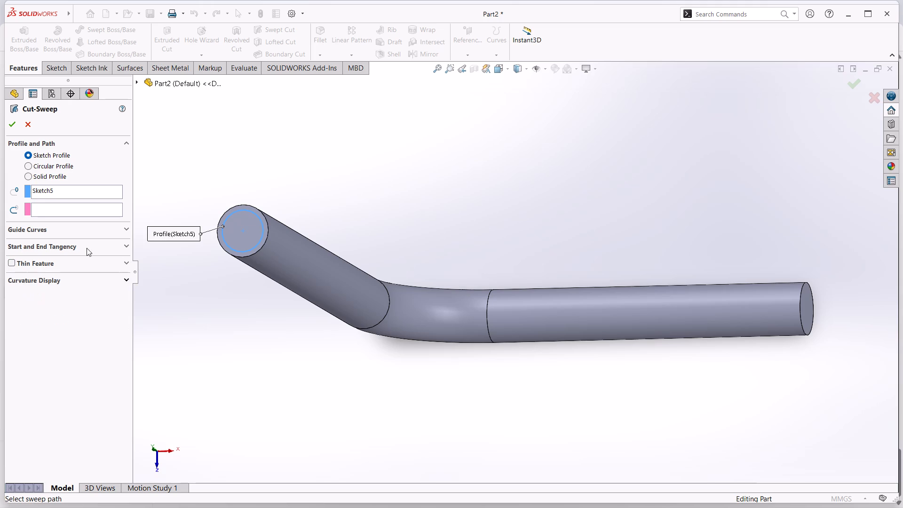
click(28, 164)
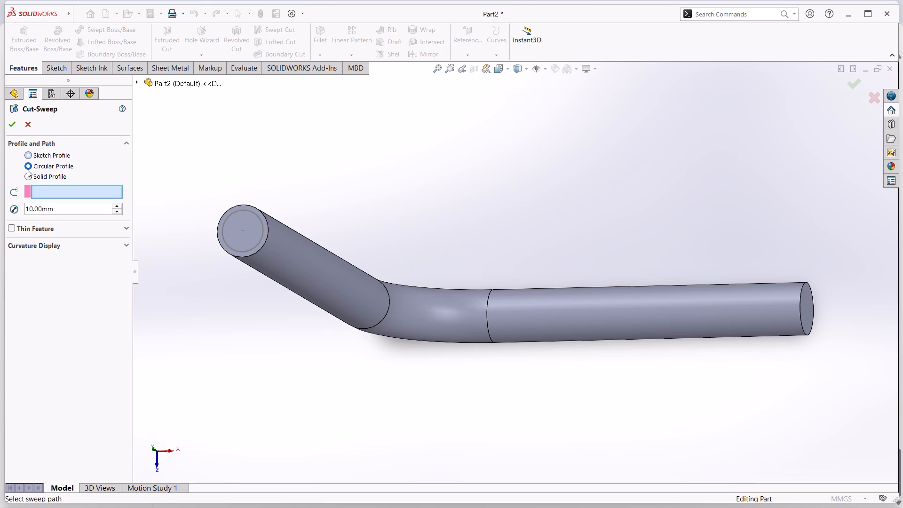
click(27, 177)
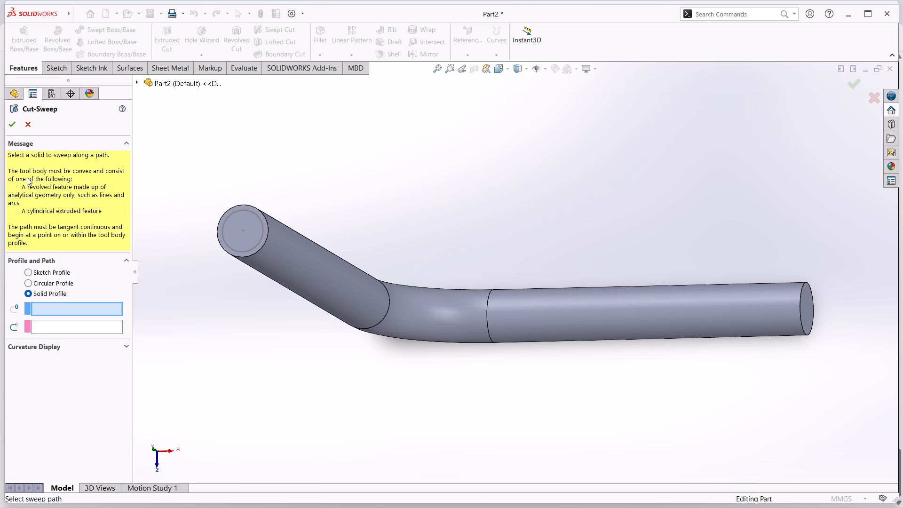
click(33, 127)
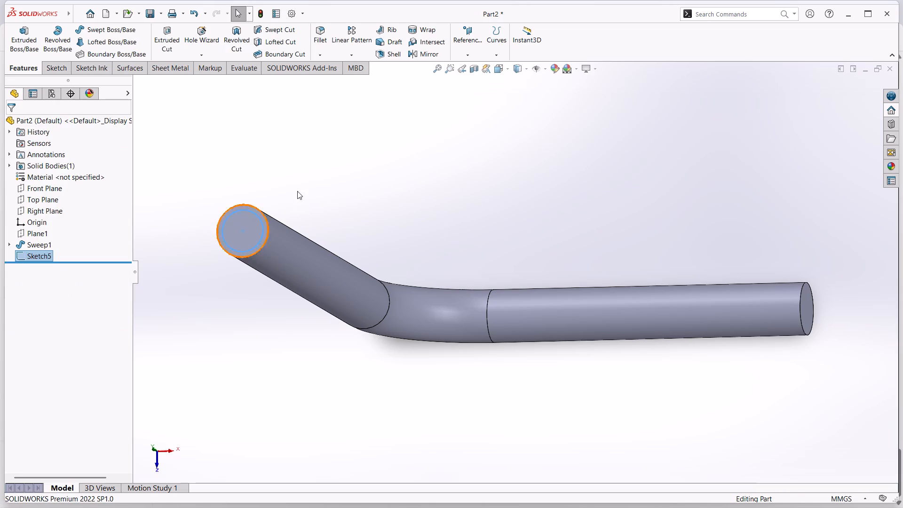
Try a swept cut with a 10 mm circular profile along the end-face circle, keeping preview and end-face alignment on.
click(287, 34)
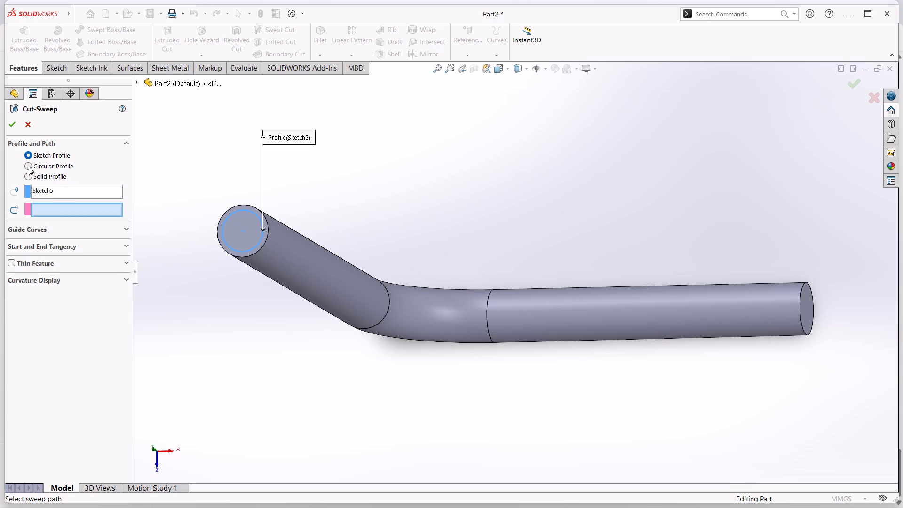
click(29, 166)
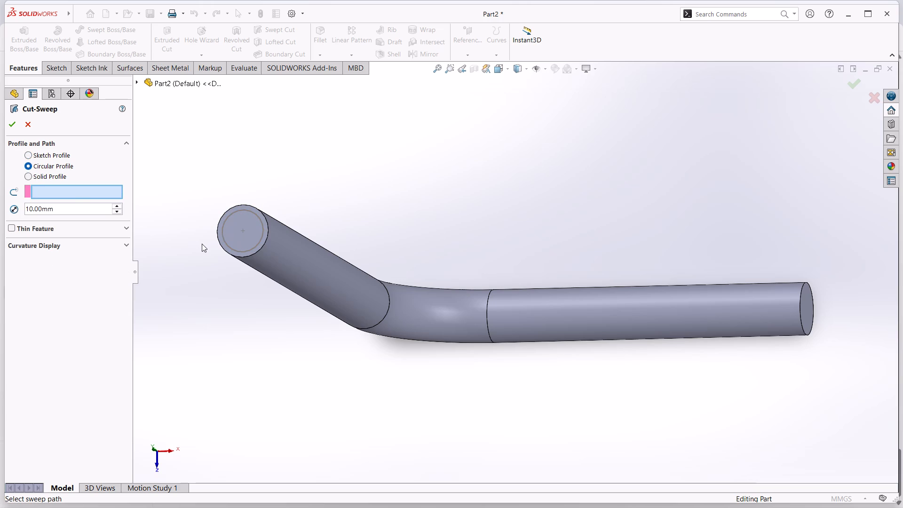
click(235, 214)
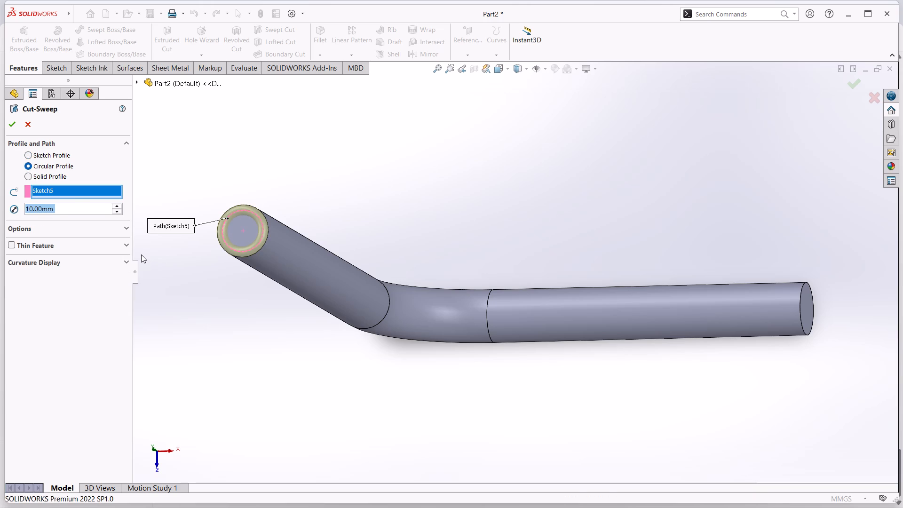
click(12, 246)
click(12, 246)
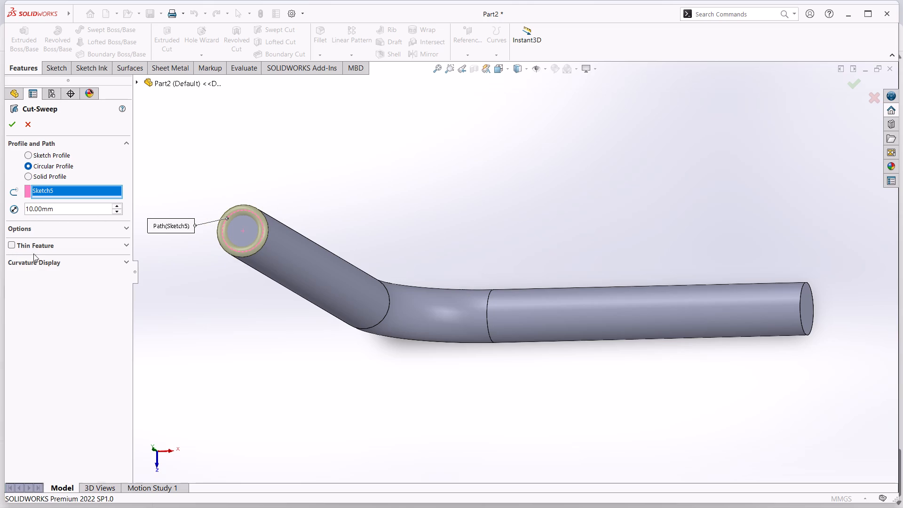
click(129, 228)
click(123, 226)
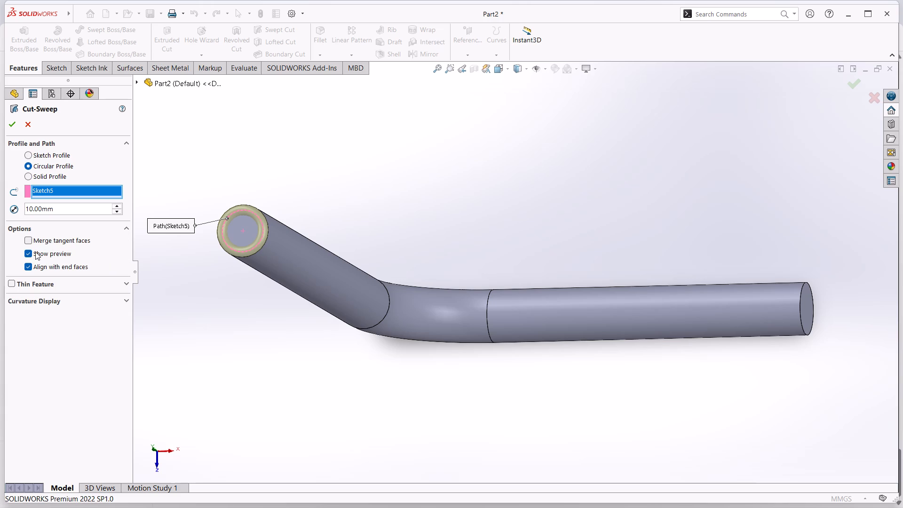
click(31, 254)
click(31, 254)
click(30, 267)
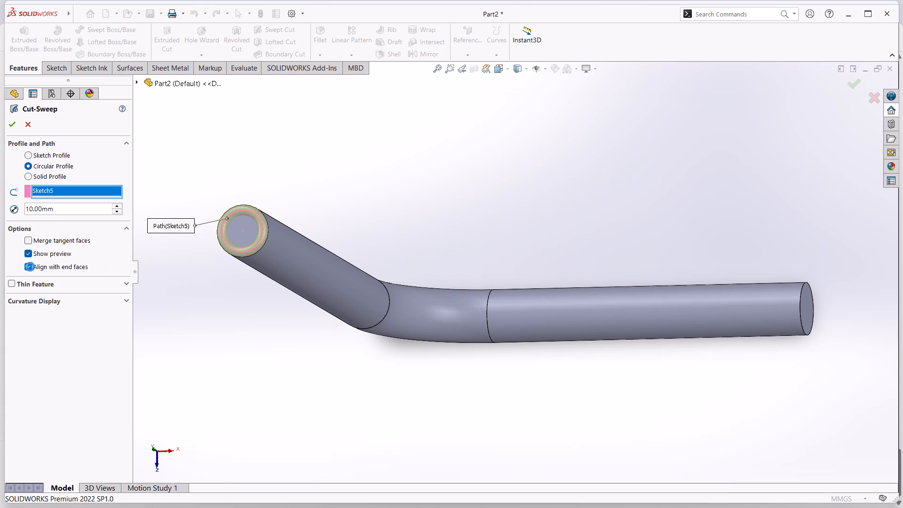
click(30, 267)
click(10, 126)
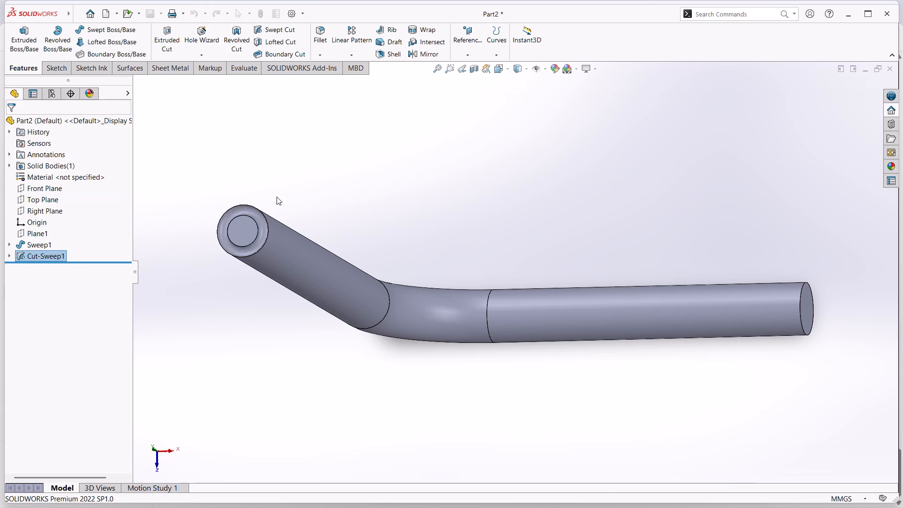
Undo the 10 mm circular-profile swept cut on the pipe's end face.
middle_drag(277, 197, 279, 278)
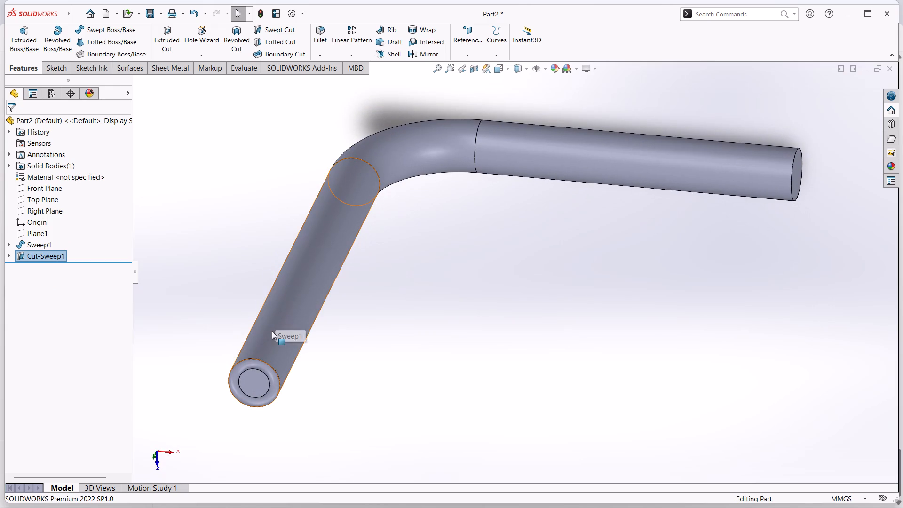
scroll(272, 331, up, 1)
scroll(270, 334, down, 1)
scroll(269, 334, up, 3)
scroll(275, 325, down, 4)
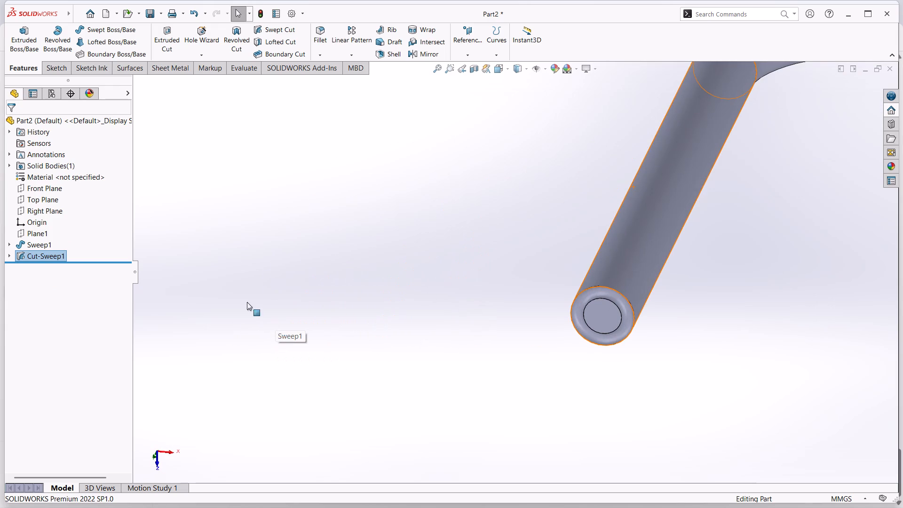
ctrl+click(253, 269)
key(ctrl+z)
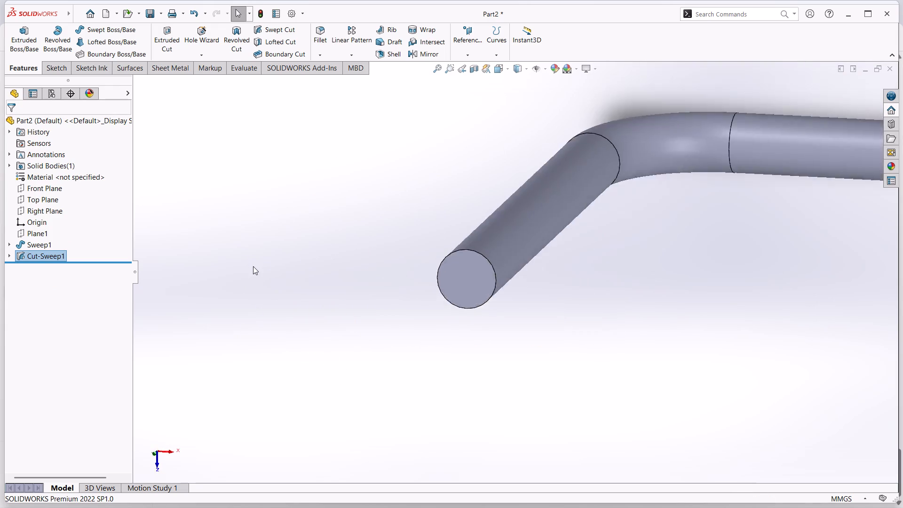
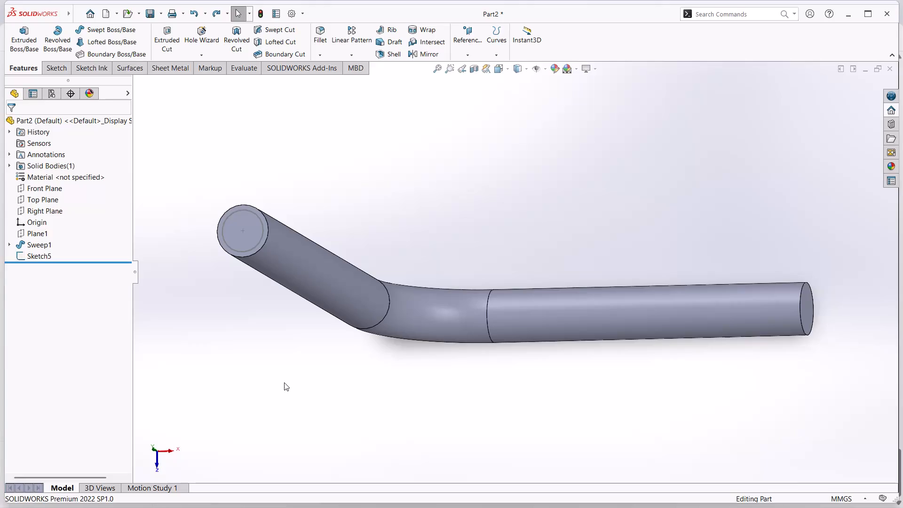
Undo the recent edits to the circle sketch on the pipe's end face, including its diameter change.
key(ctrl+z)
key(ctrl+z)
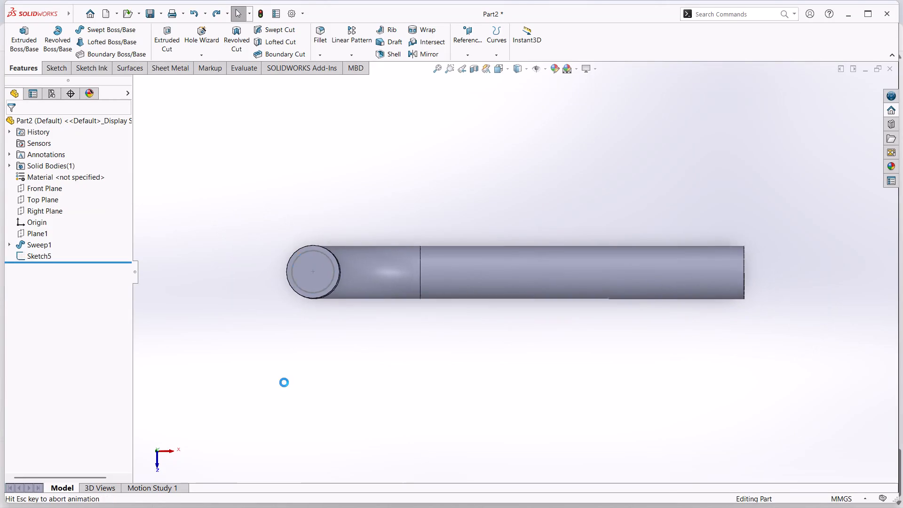
key(ctrl+z)
key(ctrl+z)
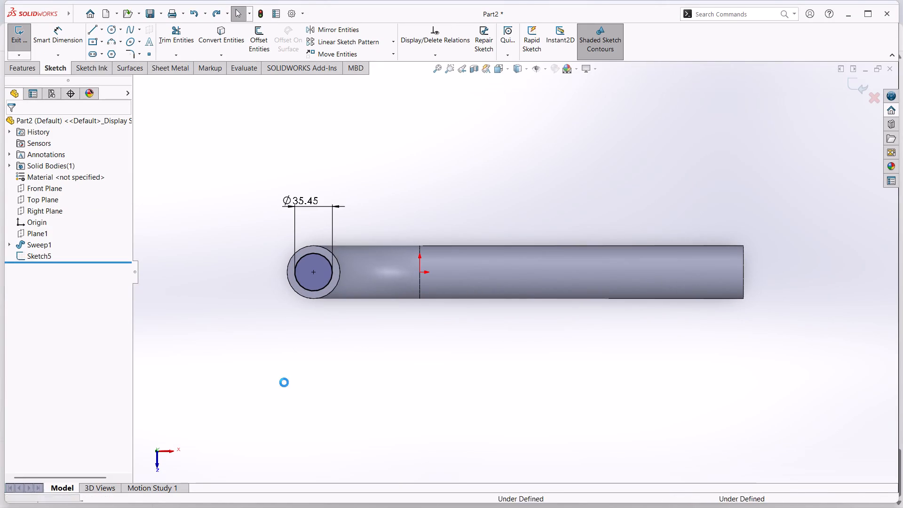
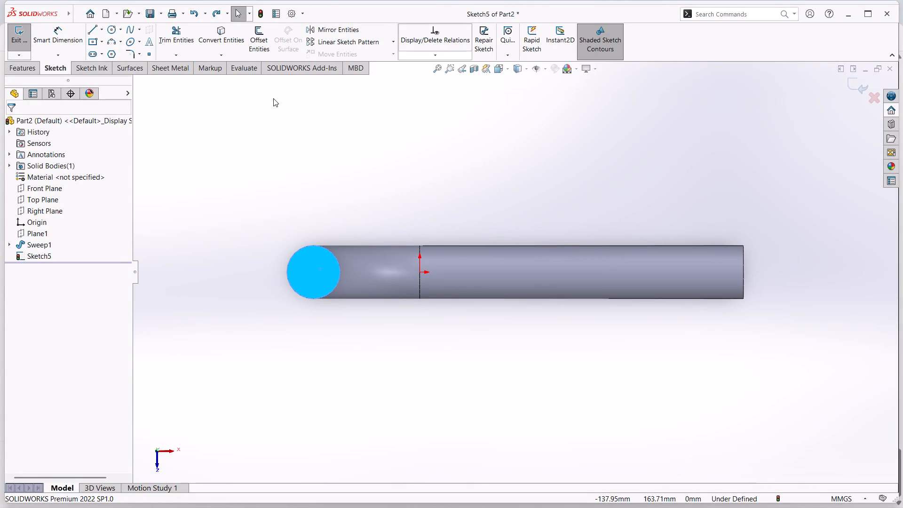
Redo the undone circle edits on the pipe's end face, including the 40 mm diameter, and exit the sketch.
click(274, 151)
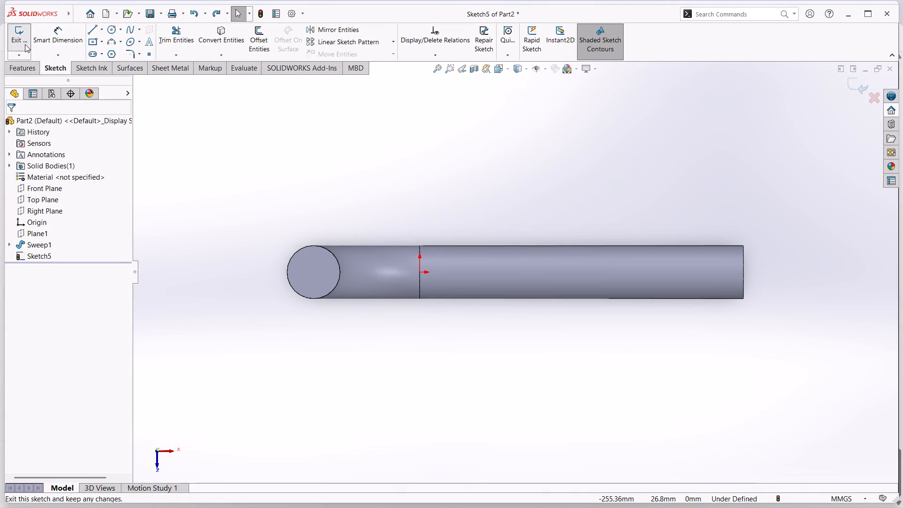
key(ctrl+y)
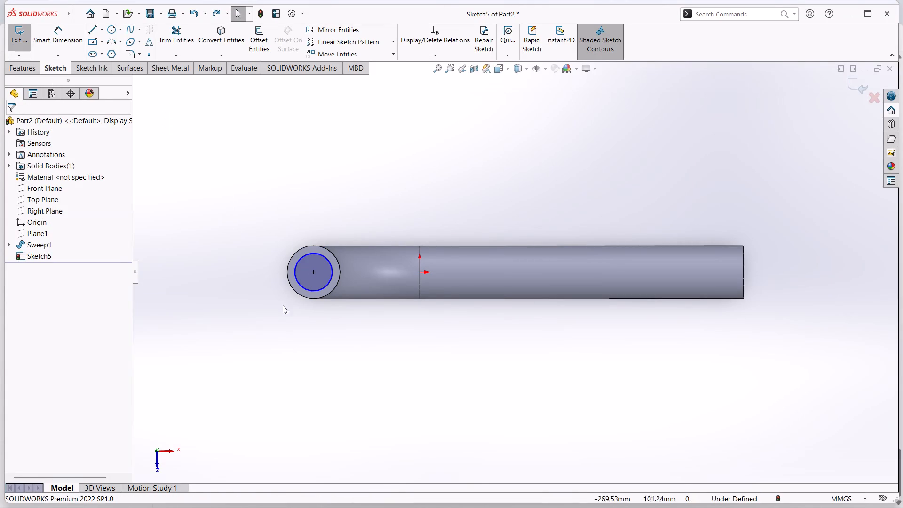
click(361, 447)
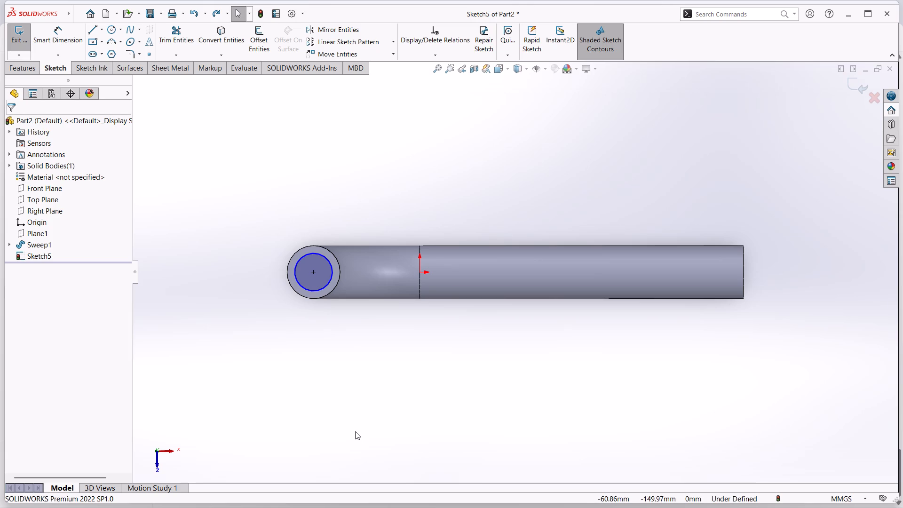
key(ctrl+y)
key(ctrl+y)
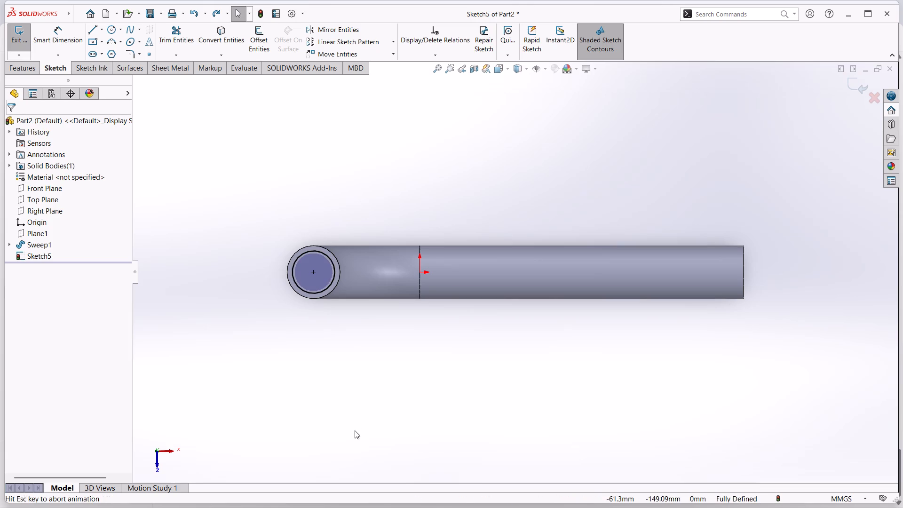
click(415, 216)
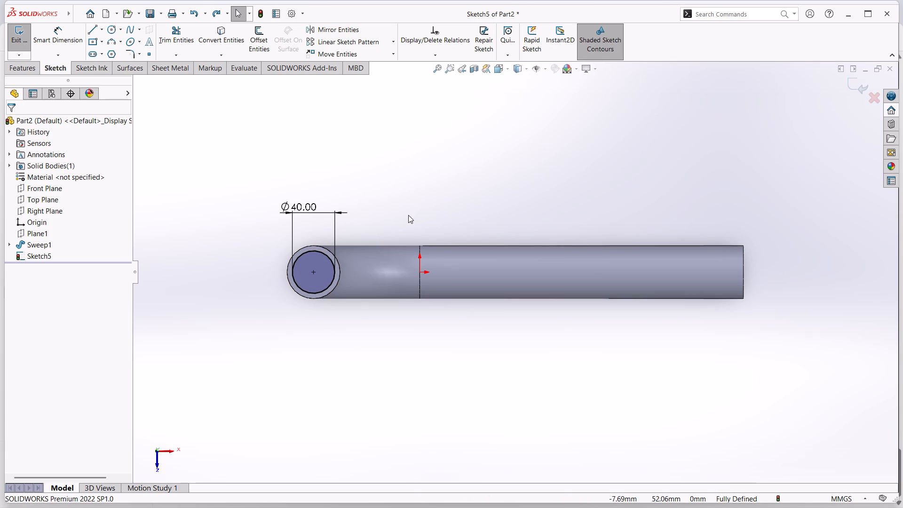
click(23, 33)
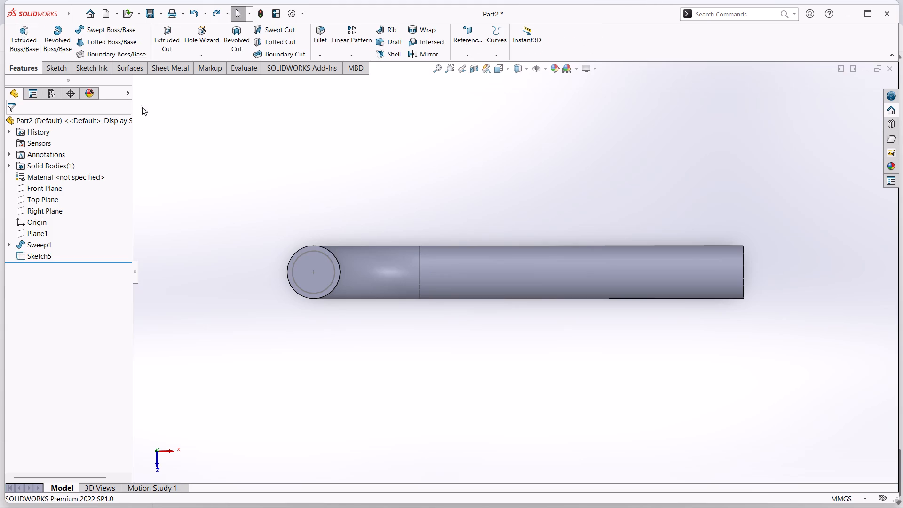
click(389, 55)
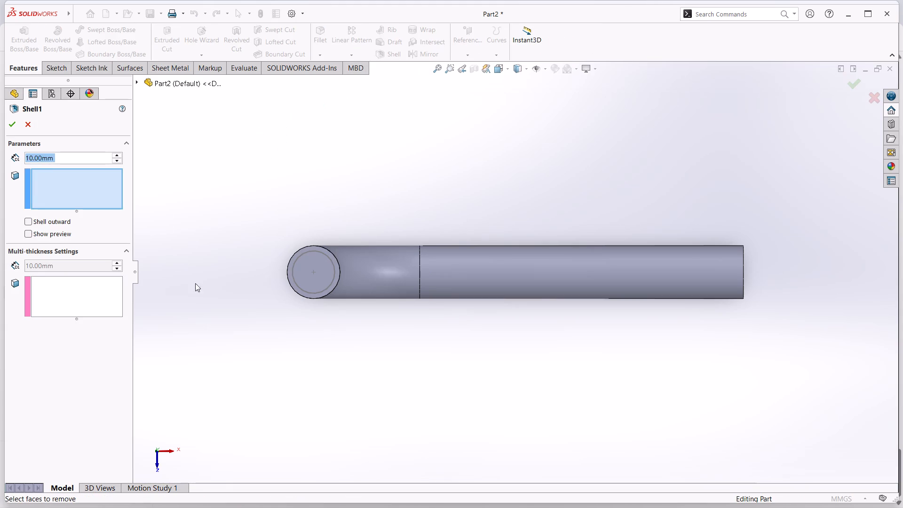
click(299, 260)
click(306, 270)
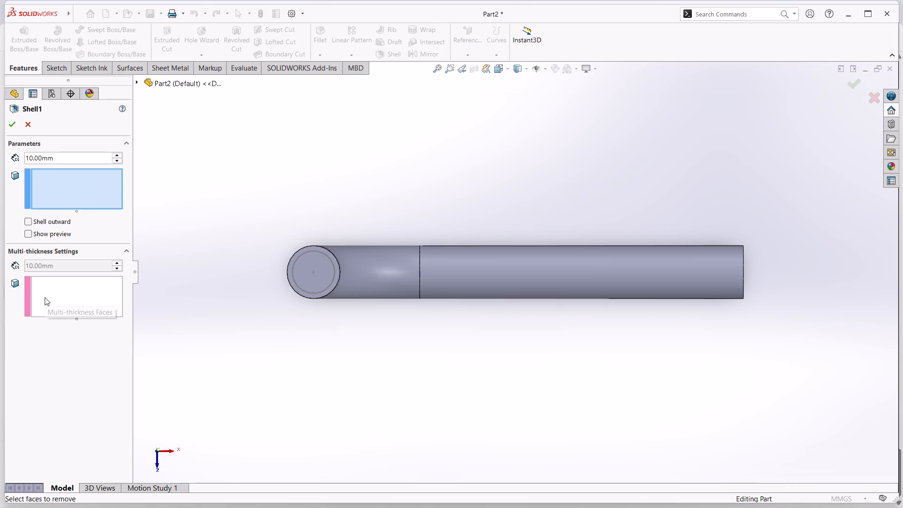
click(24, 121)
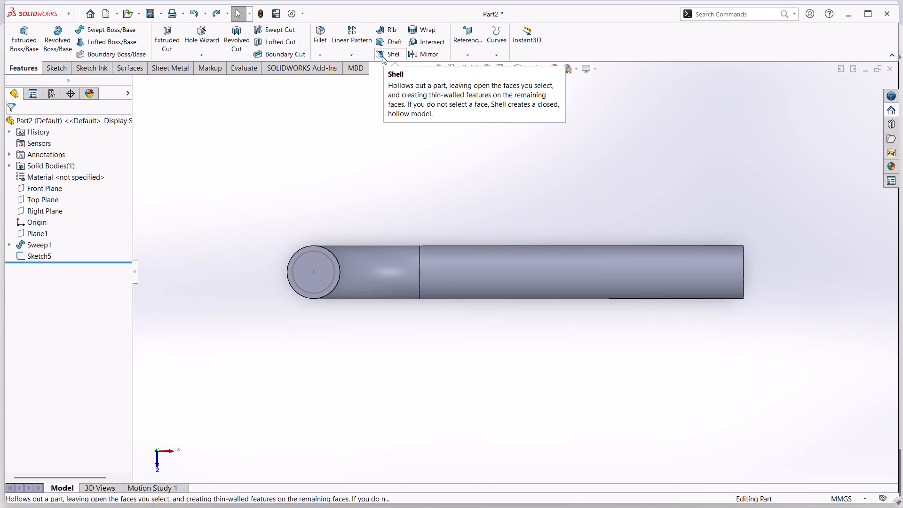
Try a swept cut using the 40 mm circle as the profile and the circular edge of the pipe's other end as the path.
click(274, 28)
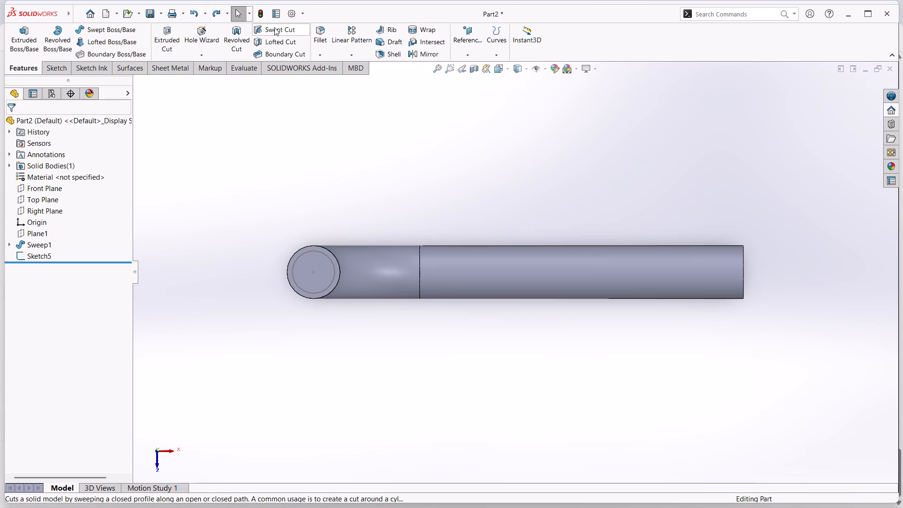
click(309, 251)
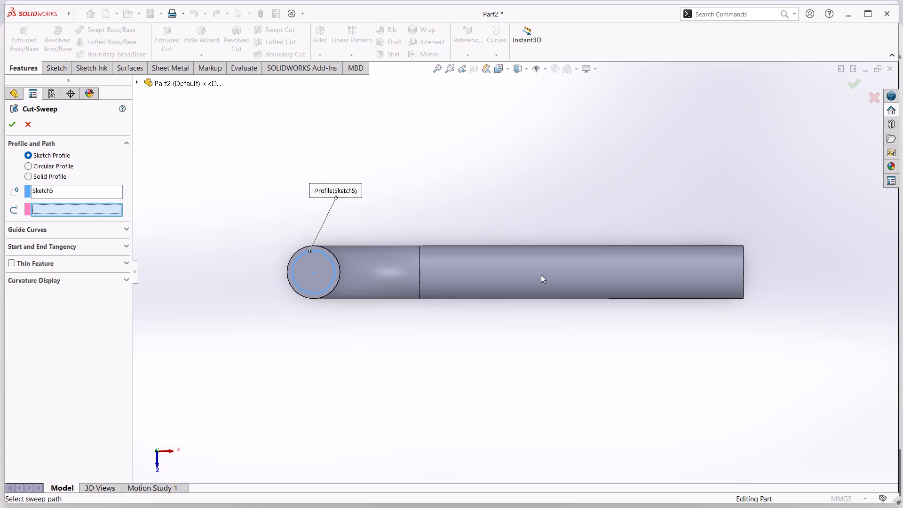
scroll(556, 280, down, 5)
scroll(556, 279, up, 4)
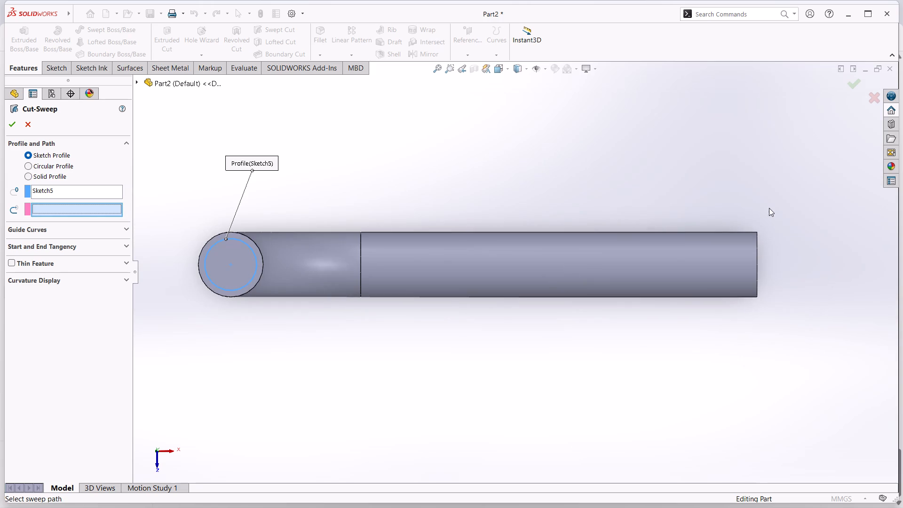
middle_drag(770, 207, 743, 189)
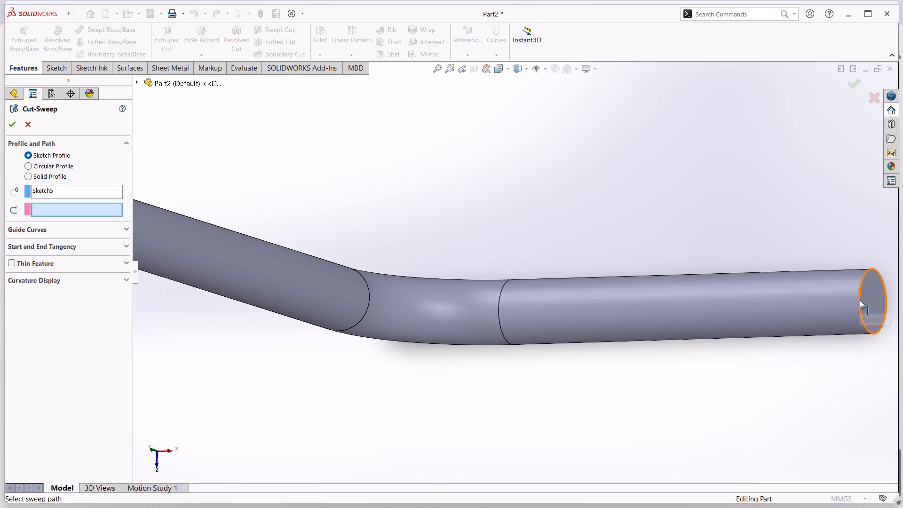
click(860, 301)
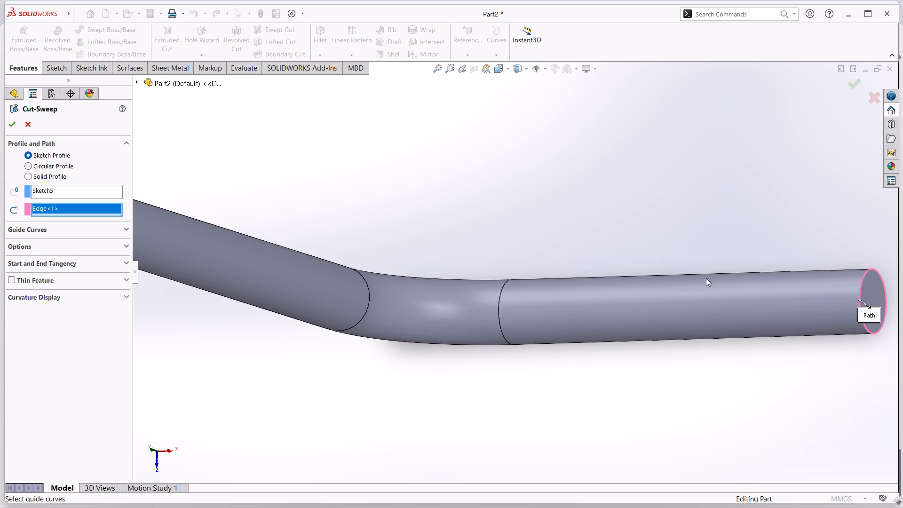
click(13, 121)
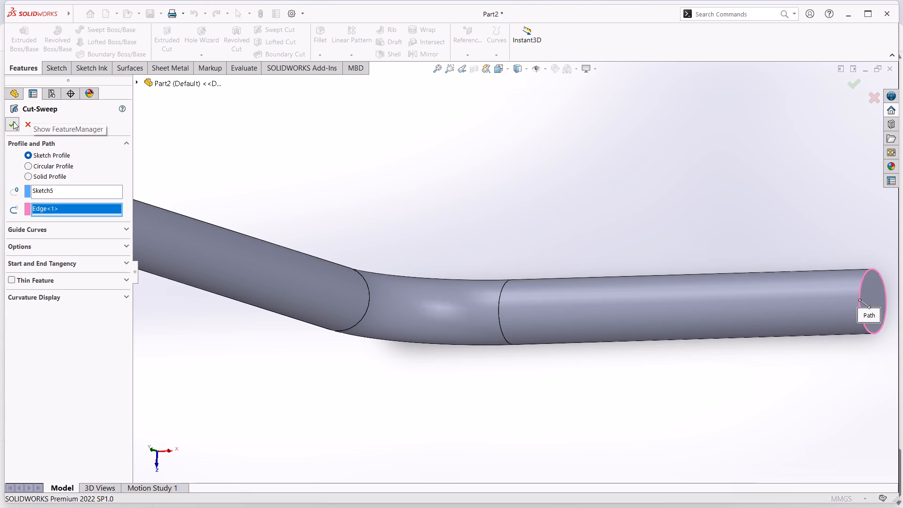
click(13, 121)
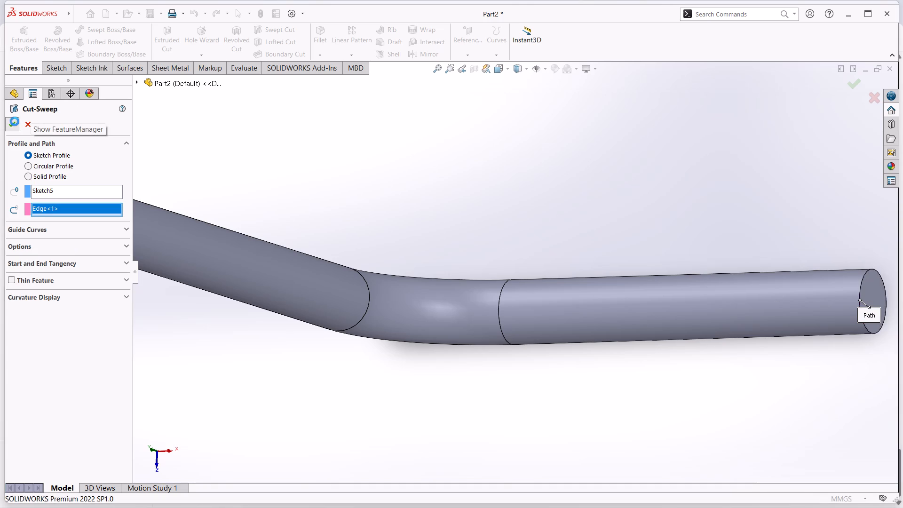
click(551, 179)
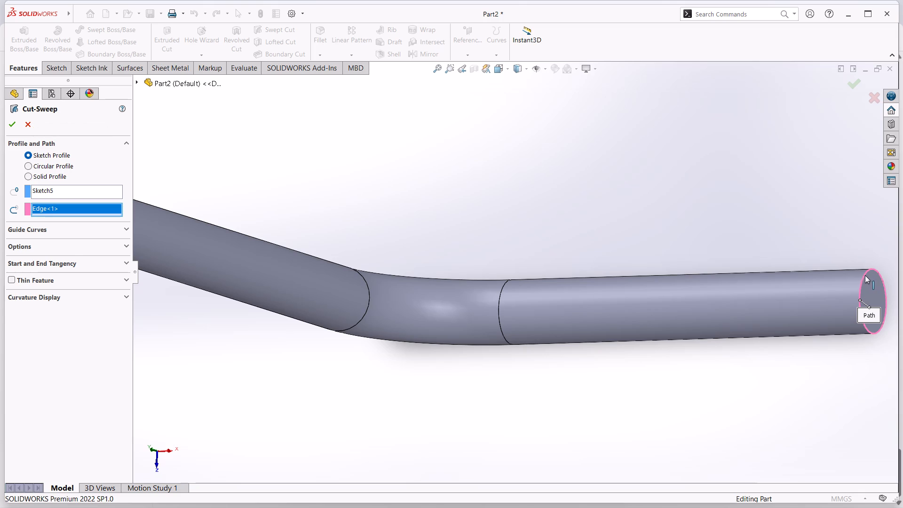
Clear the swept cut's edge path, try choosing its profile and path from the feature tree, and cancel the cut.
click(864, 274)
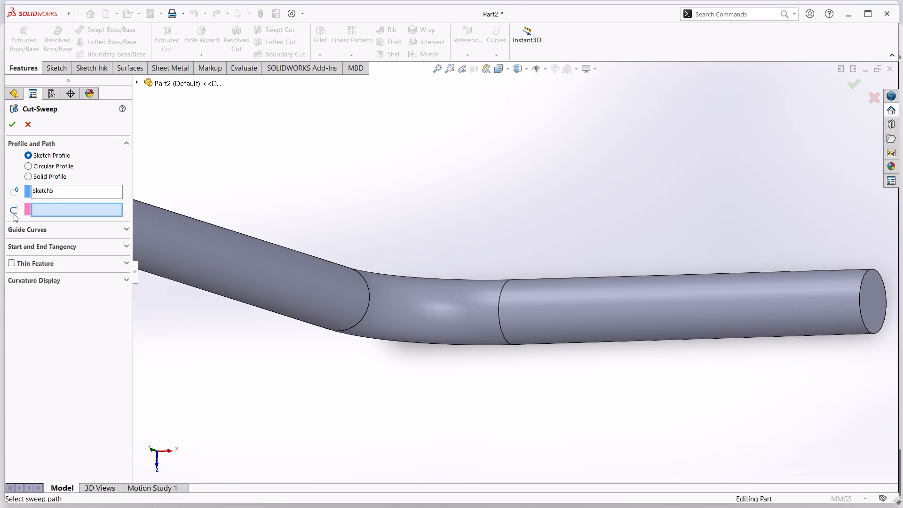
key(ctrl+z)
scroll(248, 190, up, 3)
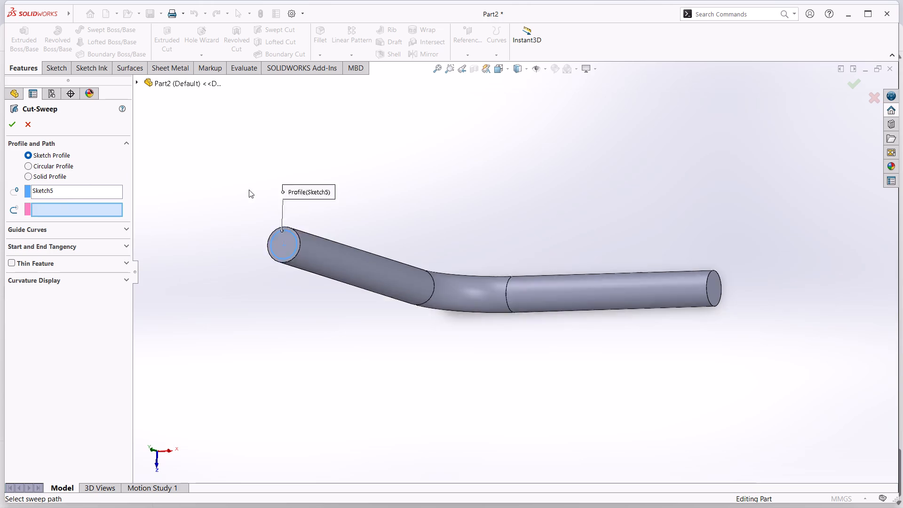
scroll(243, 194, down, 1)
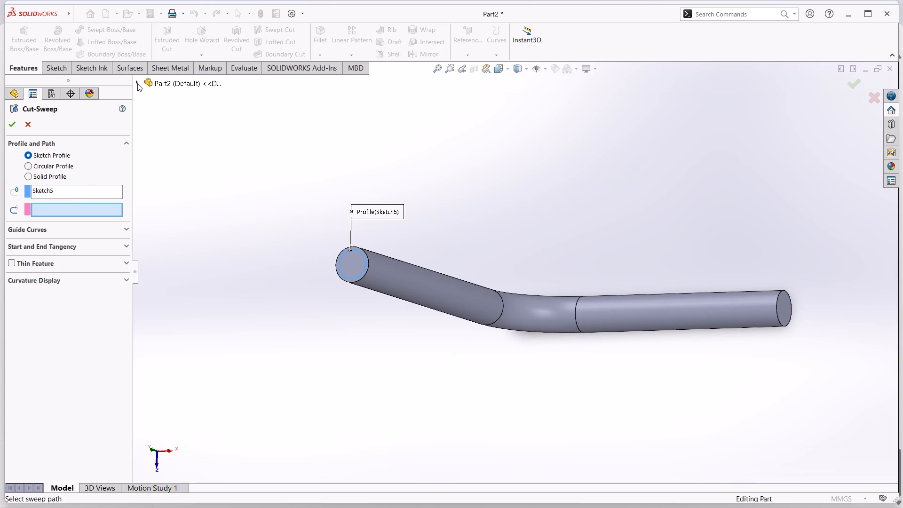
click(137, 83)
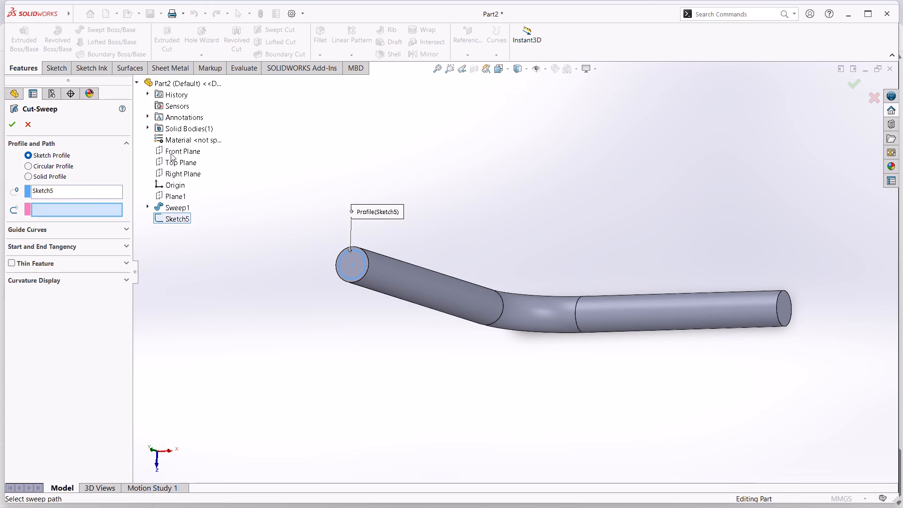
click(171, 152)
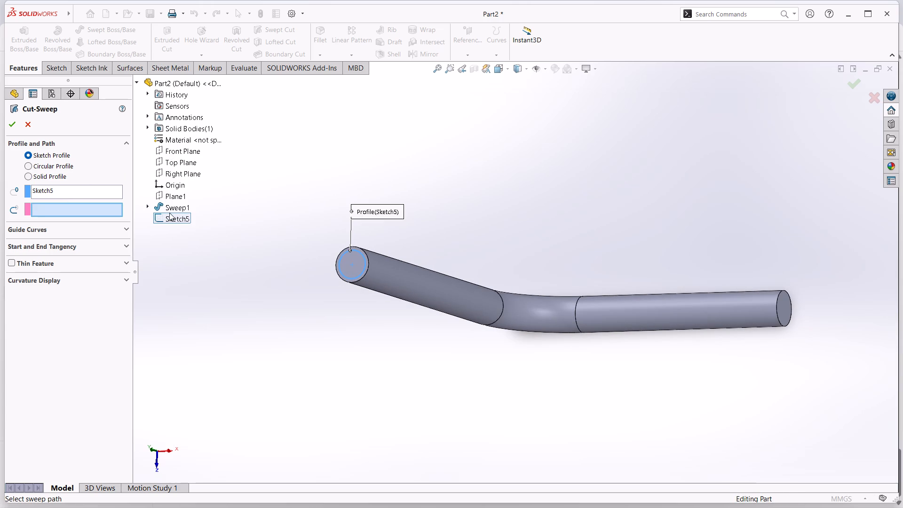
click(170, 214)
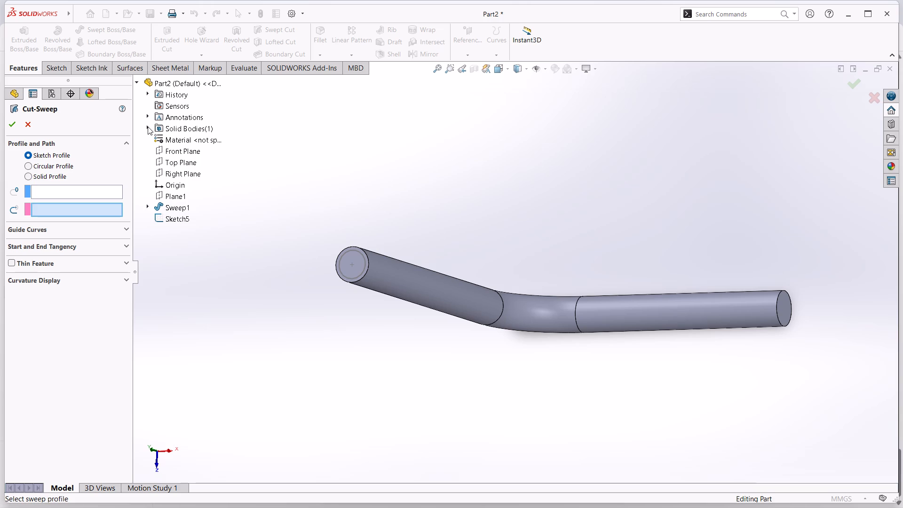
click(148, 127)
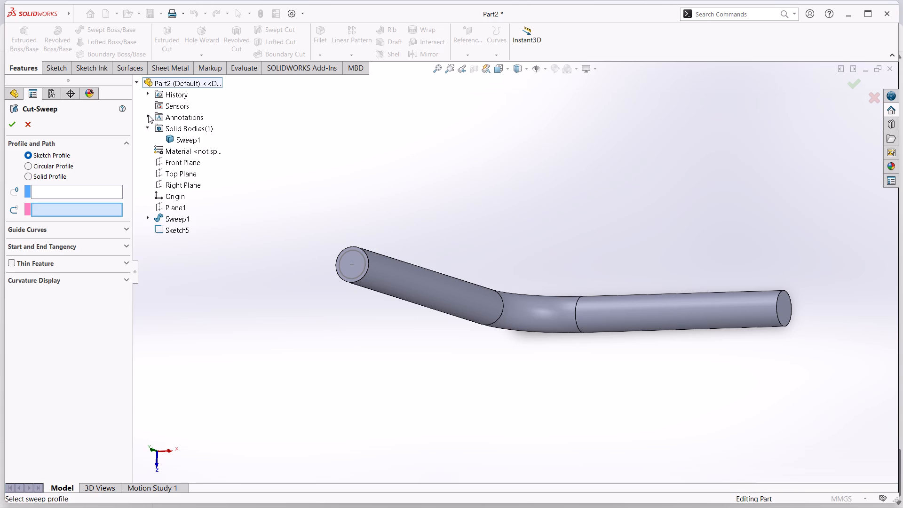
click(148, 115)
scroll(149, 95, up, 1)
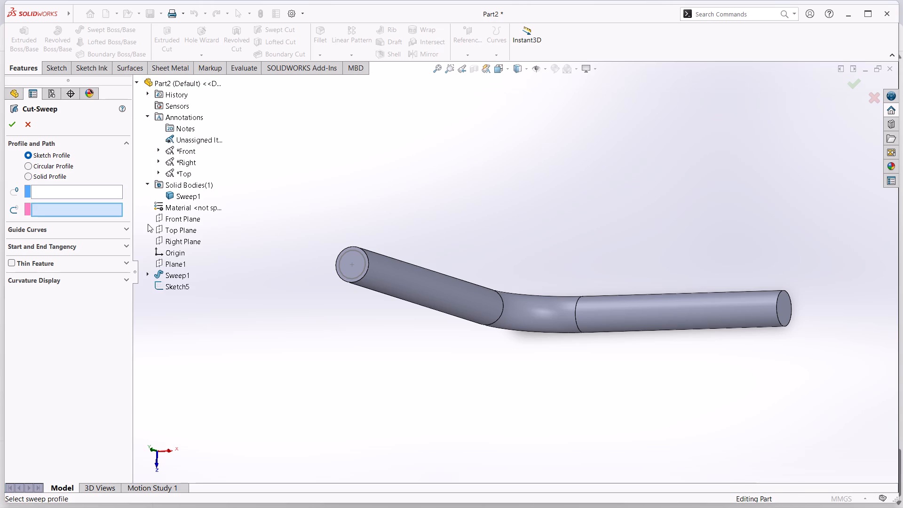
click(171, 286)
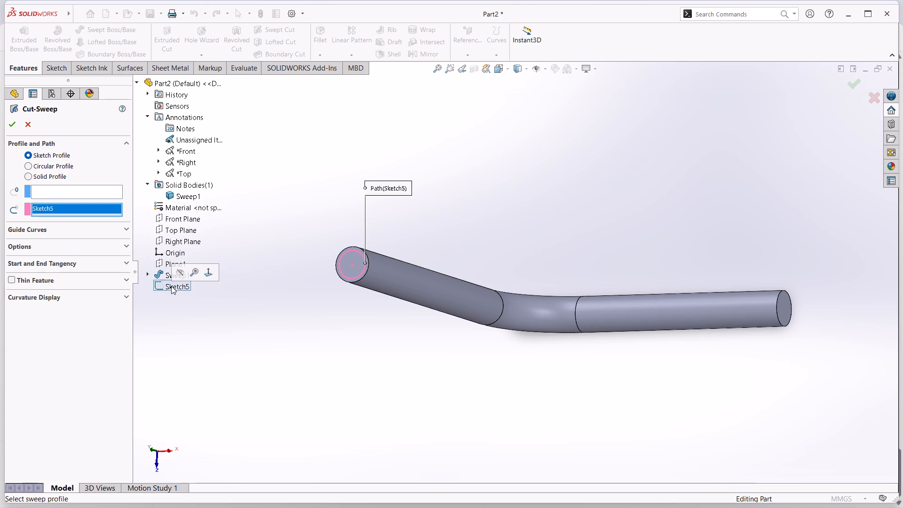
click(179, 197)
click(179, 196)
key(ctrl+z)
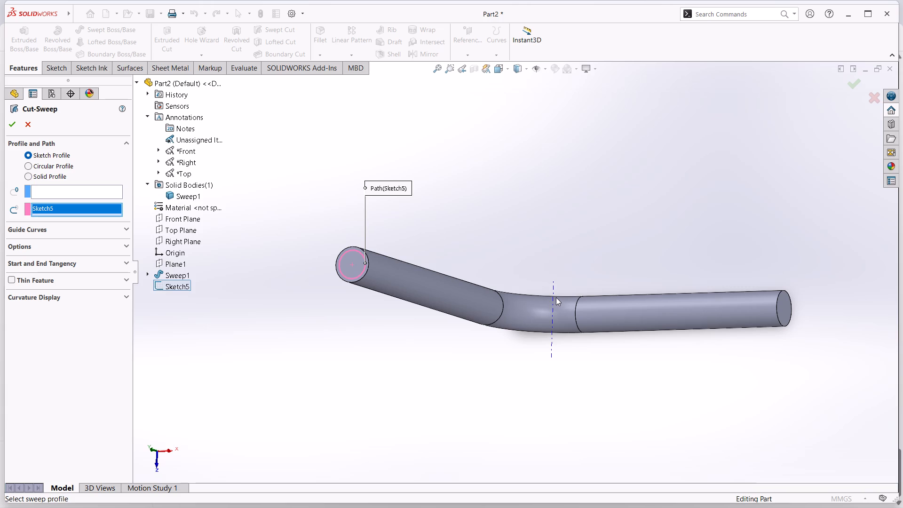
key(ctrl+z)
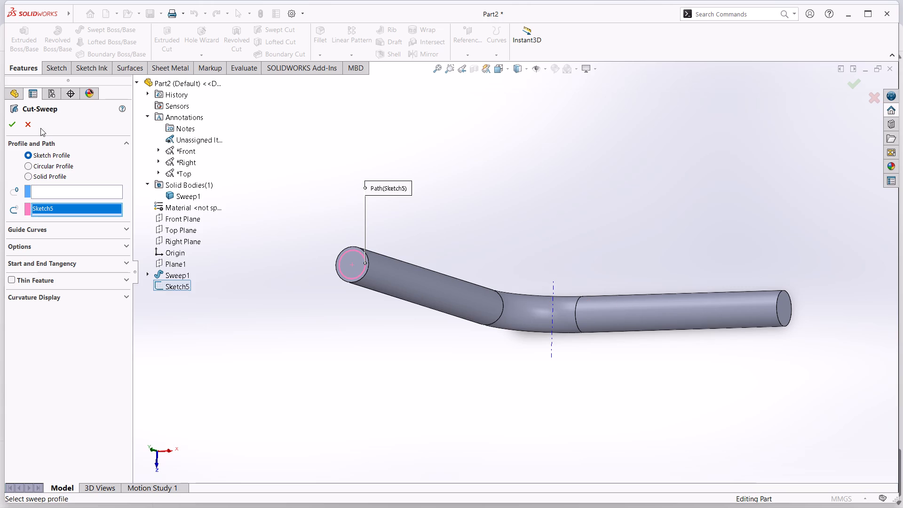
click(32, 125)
Undo the end-face circle sketch and the pipe sweep, going back to the open profile sketch on Plane1.
key(ctrl+z)
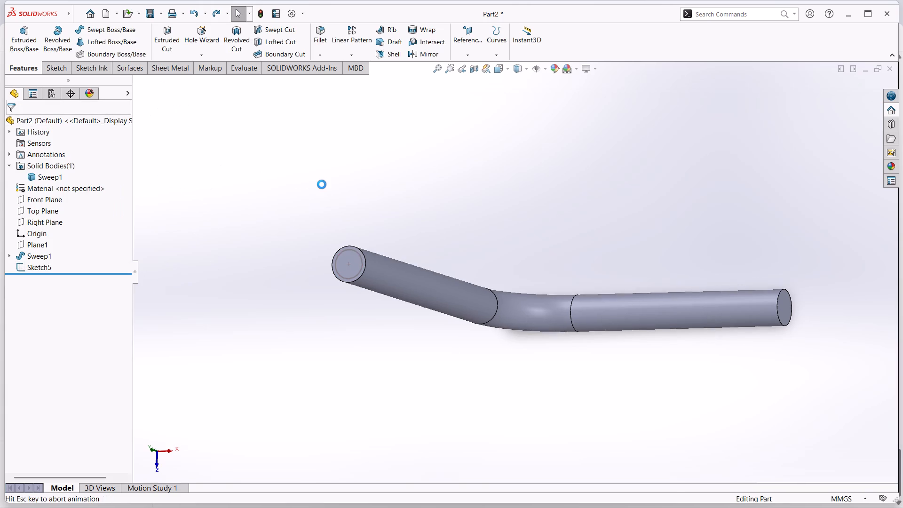
key(ctrl+z)
key(ctrl+z)
key(ctrl+z)
key(ctrl+z)
key(ctrl+z)
key(ctrl+z)
key(ctrl+z)
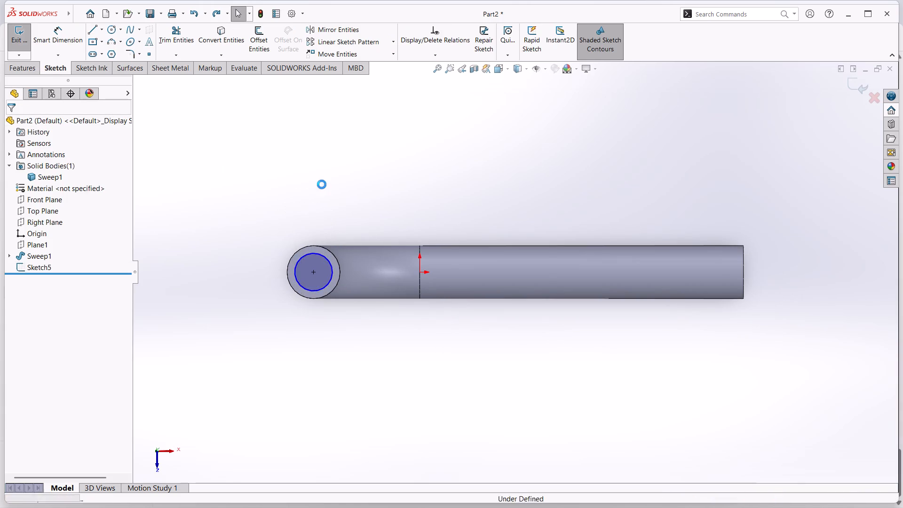
key(ctrl+z)
key(ctrl+z)
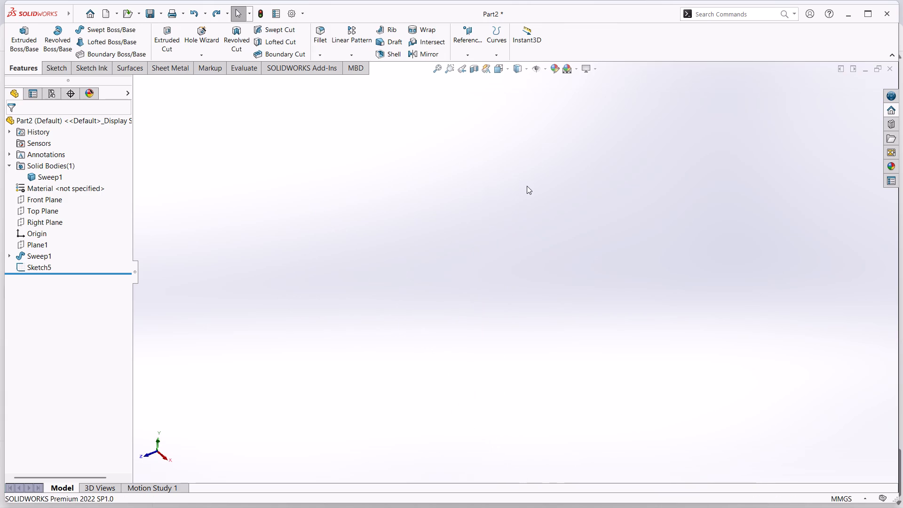
middle_click(529, 194)
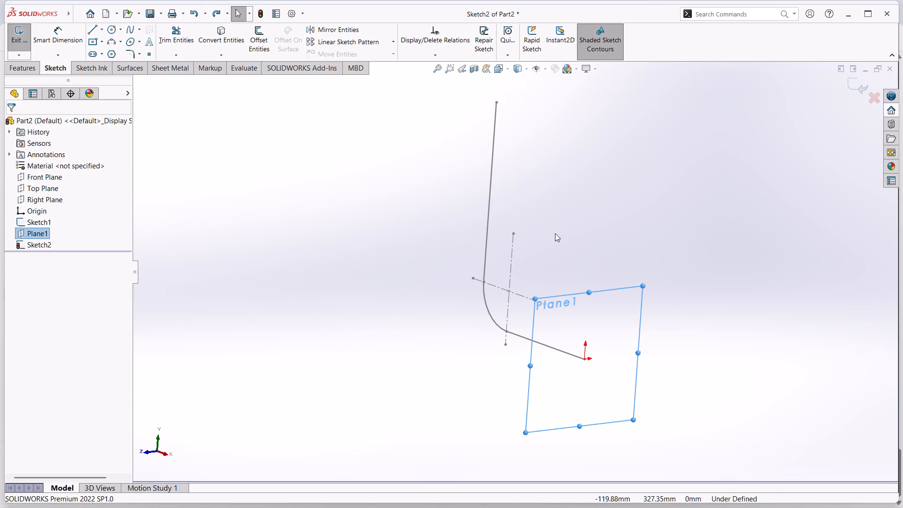
middle_drag(609, 267, 625, 255)
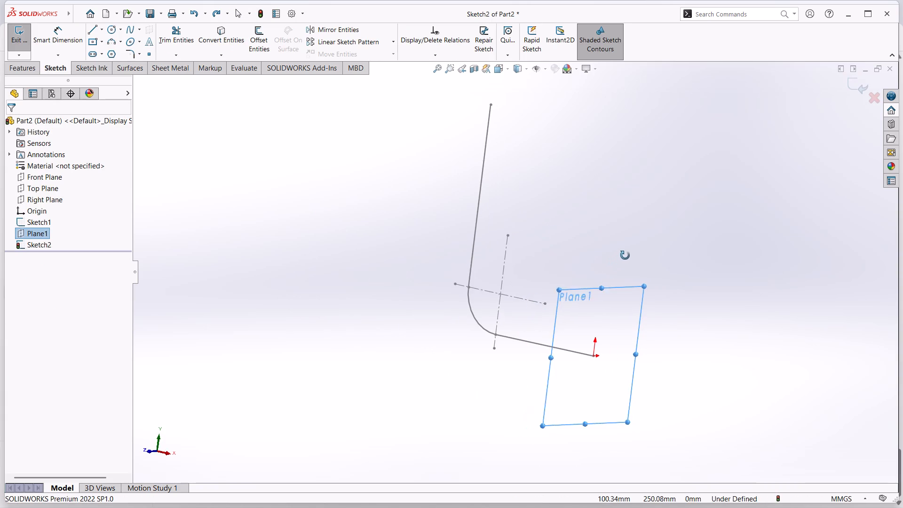
middle_drag(625, 255, 637, 253)
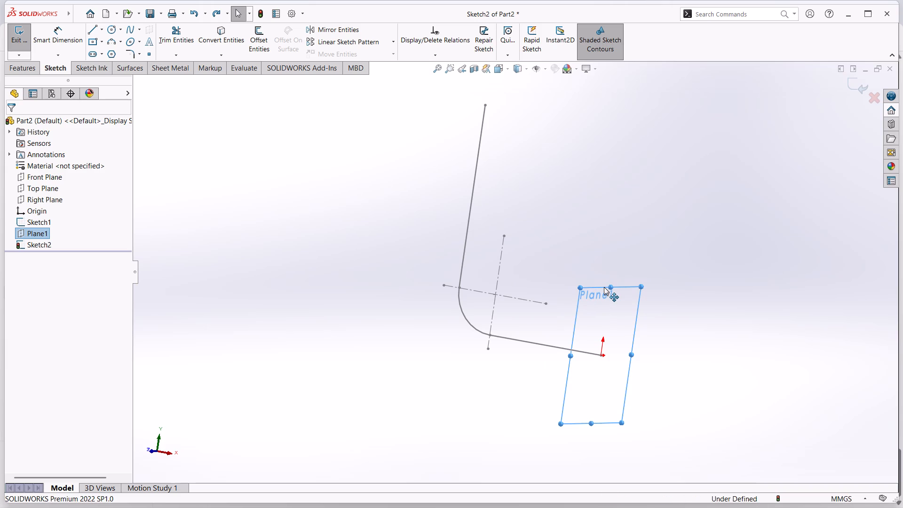
Hide Plane1 and exit the empty profile sketch.
right_click(604, 287)
click(618, 221)
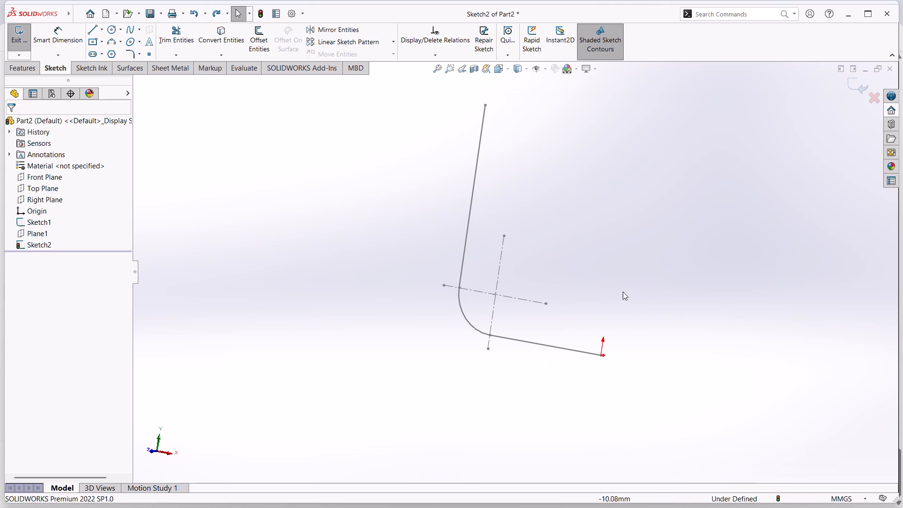
click(636, 273)
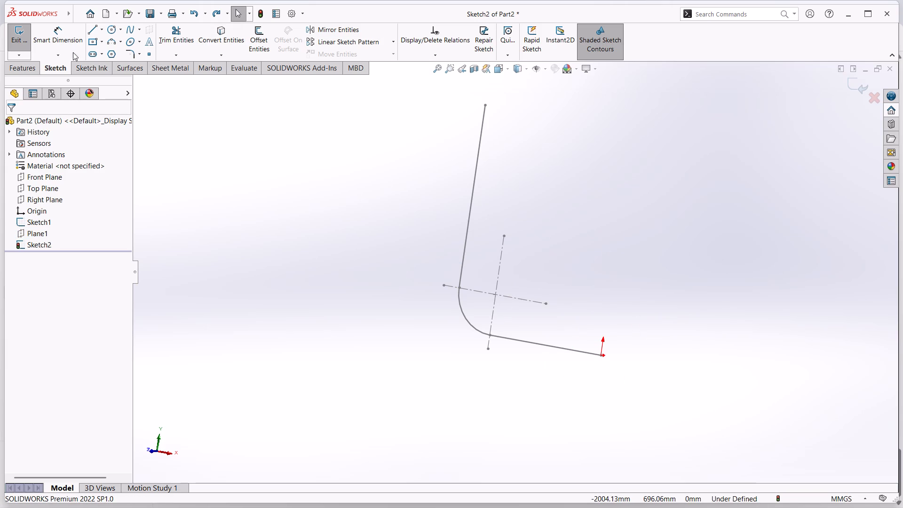
click(9, 48)
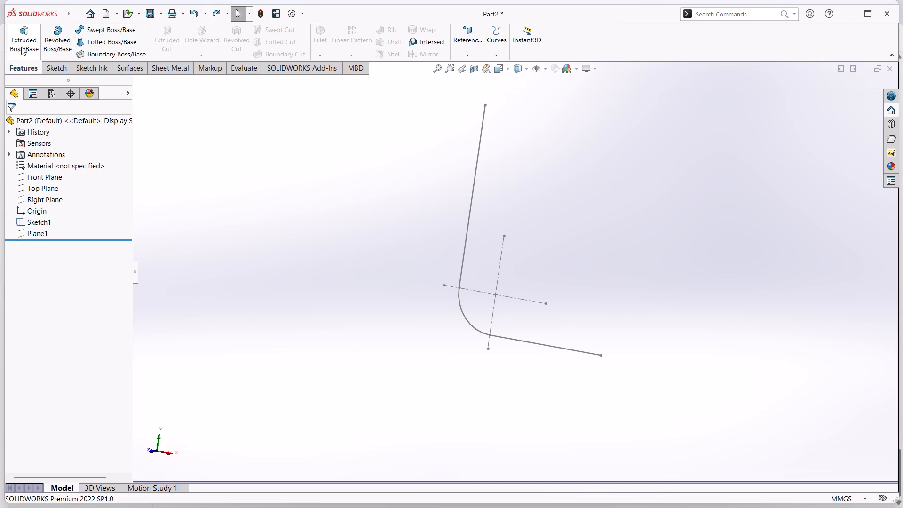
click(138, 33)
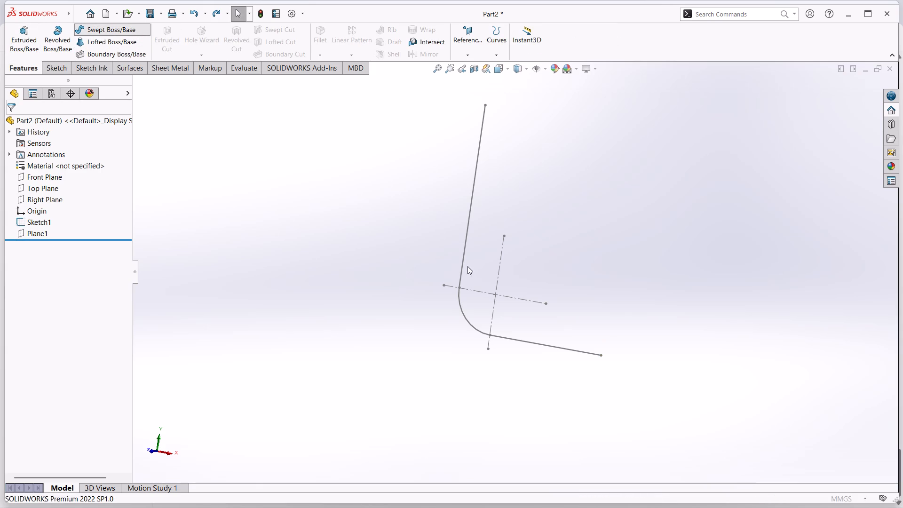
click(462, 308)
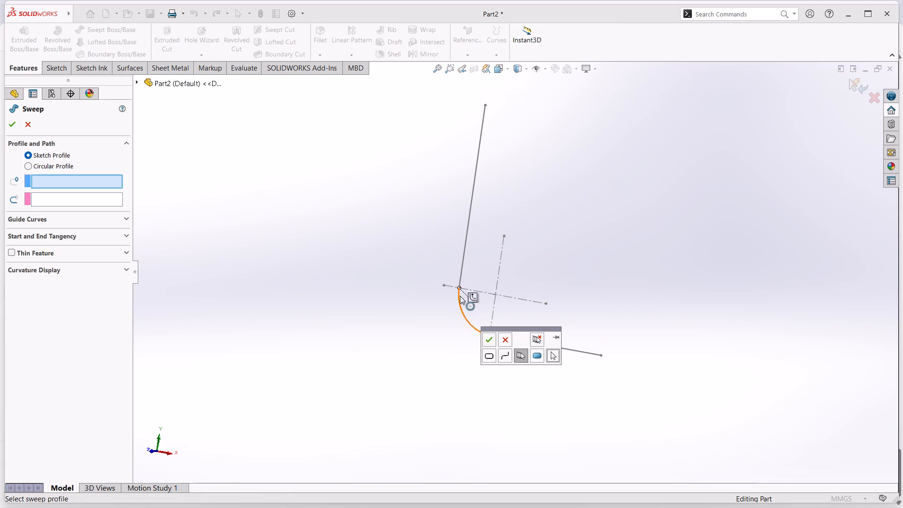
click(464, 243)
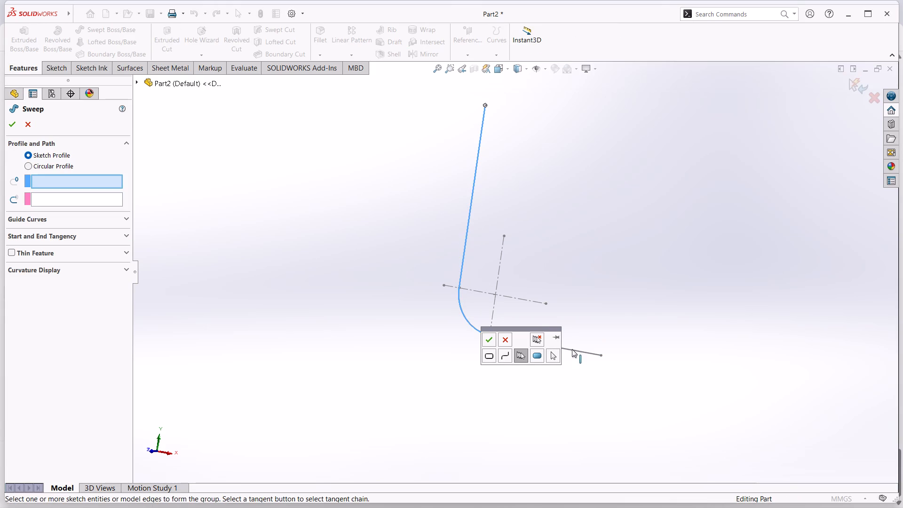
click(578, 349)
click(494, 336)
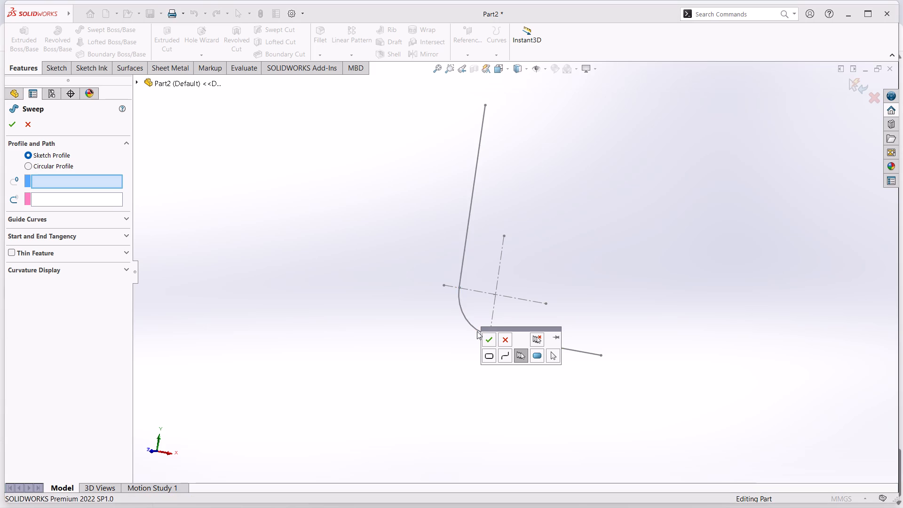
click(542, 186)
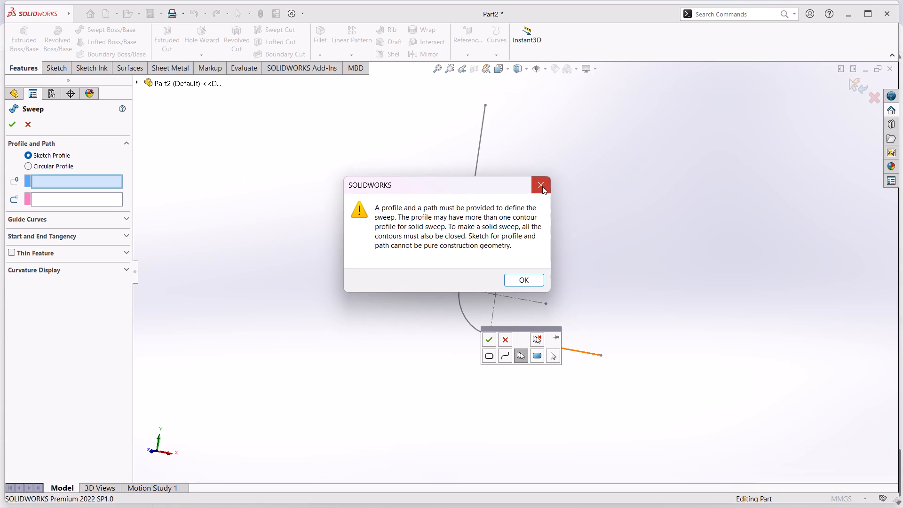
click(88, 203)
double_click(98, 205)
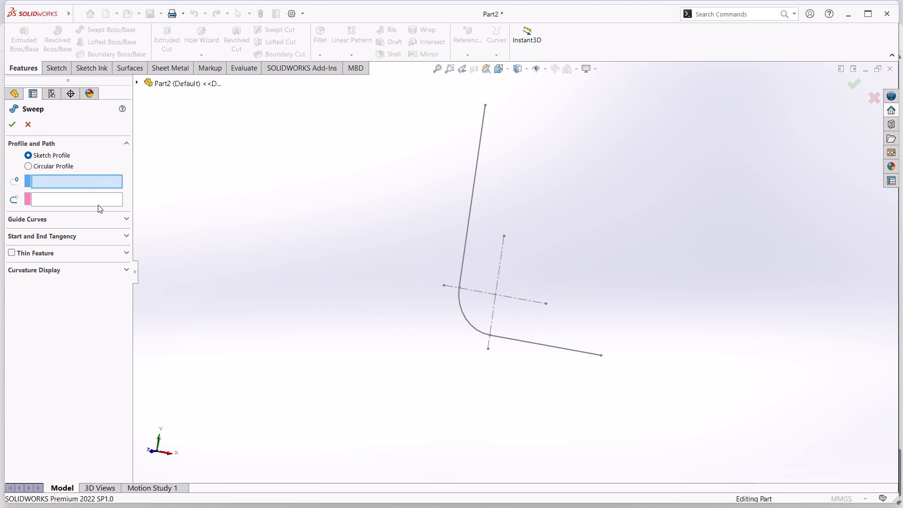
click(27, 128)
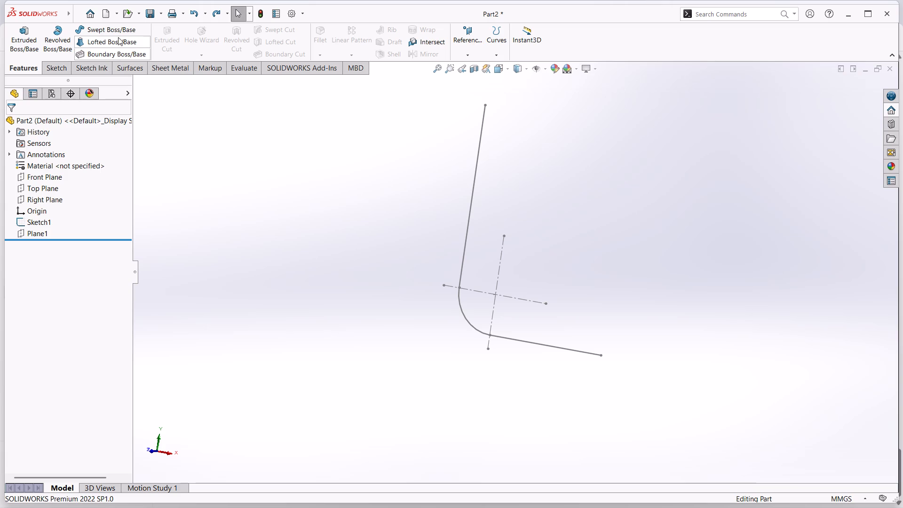
Sweep a 50 mm diameter circular profile along the L-shaped path sketch to create the solid pipe.
click(122, 24)
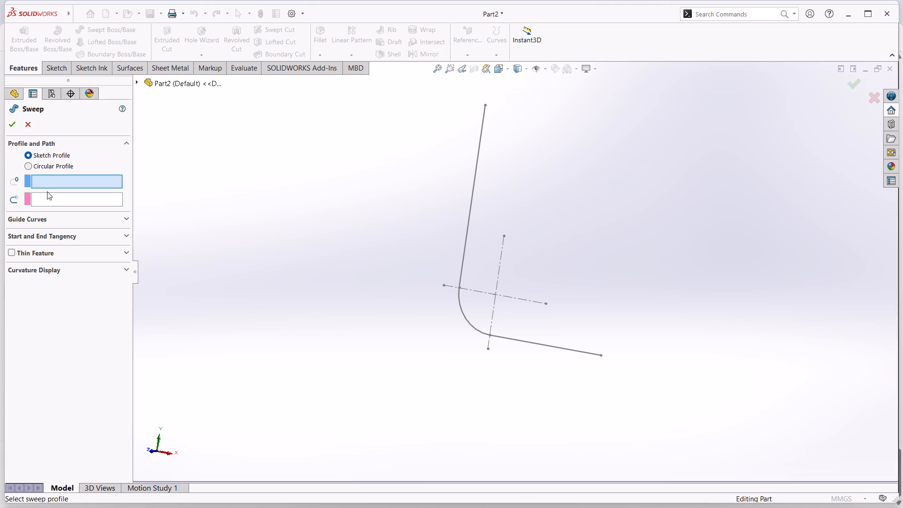
click(47, 192)
click(47, 205)
click(47, 205)
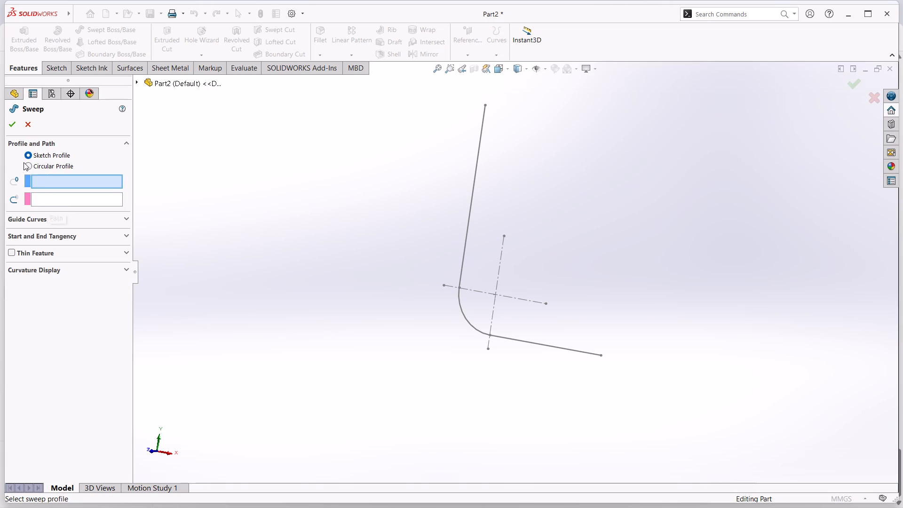
click(28, 167)
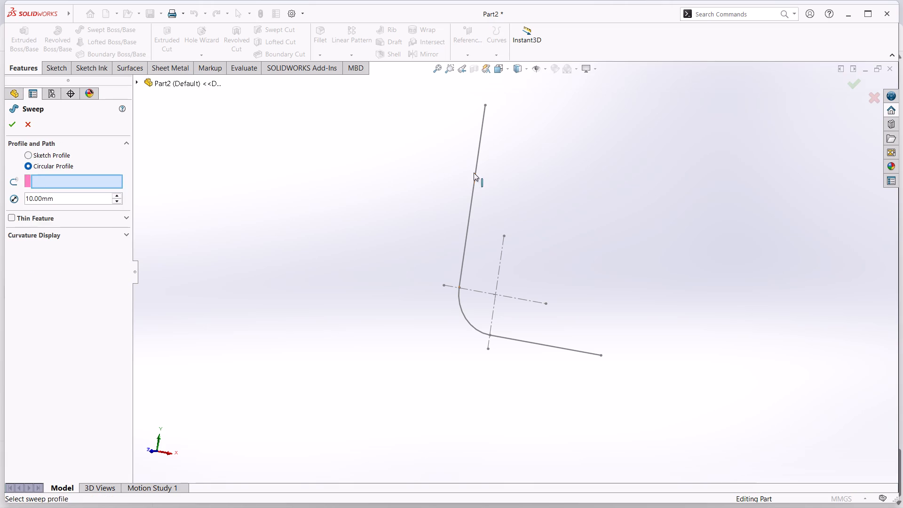
click(474, 182)
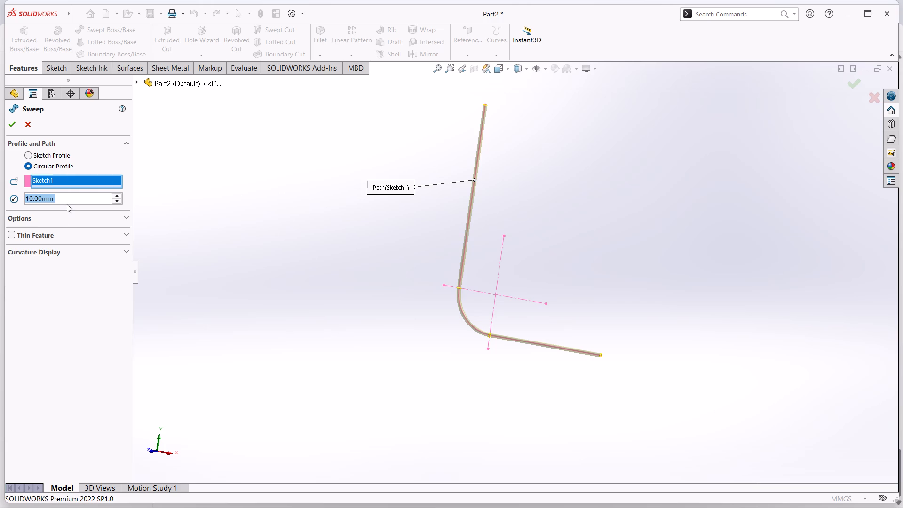
text(50)
key(Return)
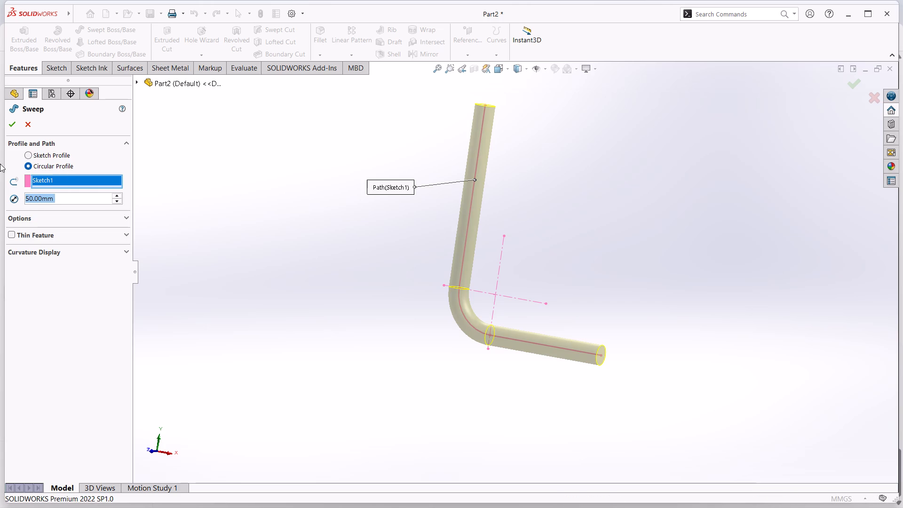
click(13, 119)
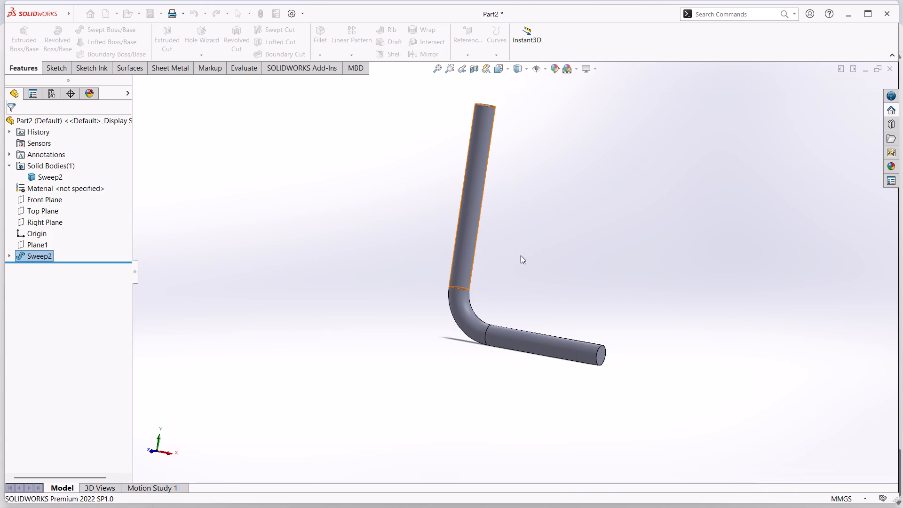
Sketch a circle of about 20.2 mm radius, centred on the end face of the pipe's short leg.
scroll(572, 355, down, 6)
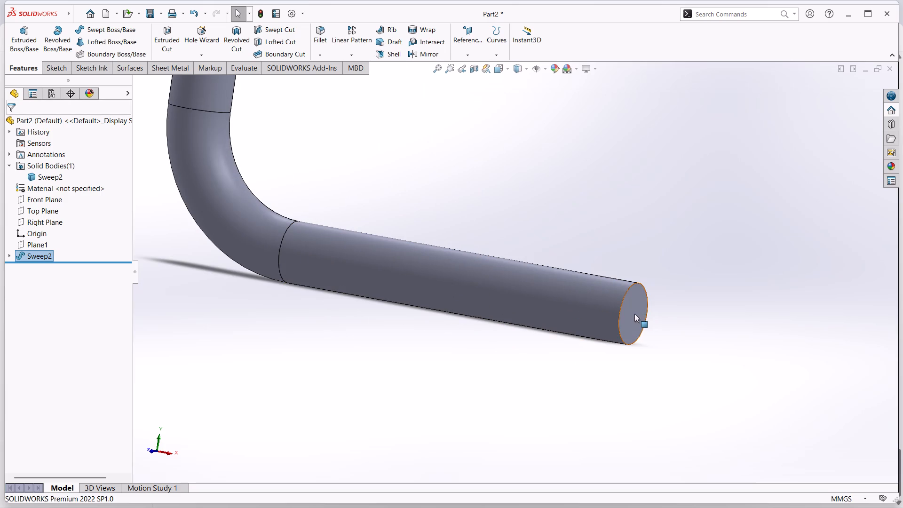
click(633, 313)
click(672, 286)
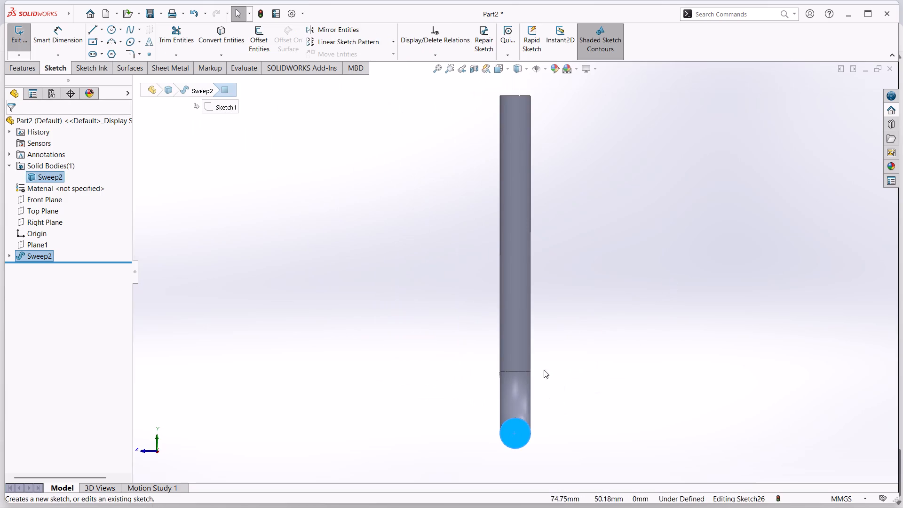
scroll(534, 420, down, 8)
scroll(482, 436, down, 5)
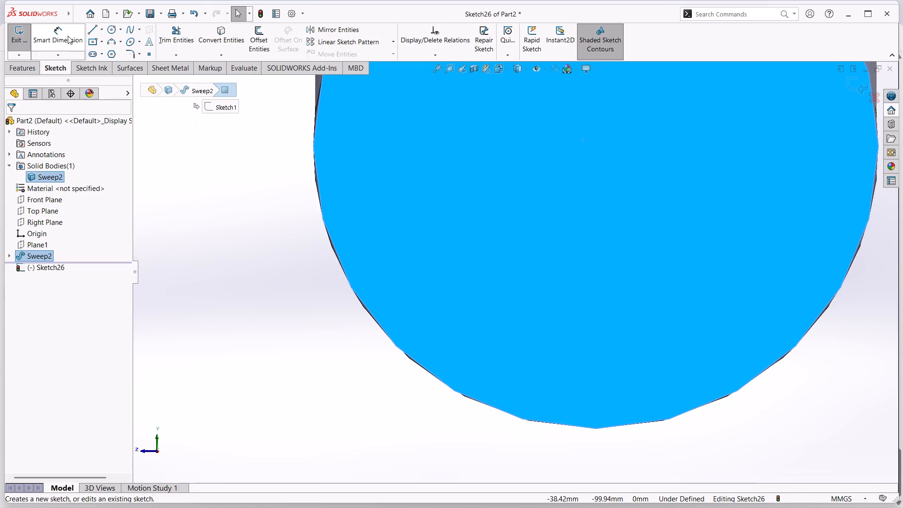
click(110, 29)
scroll(464, 109, up, 3)
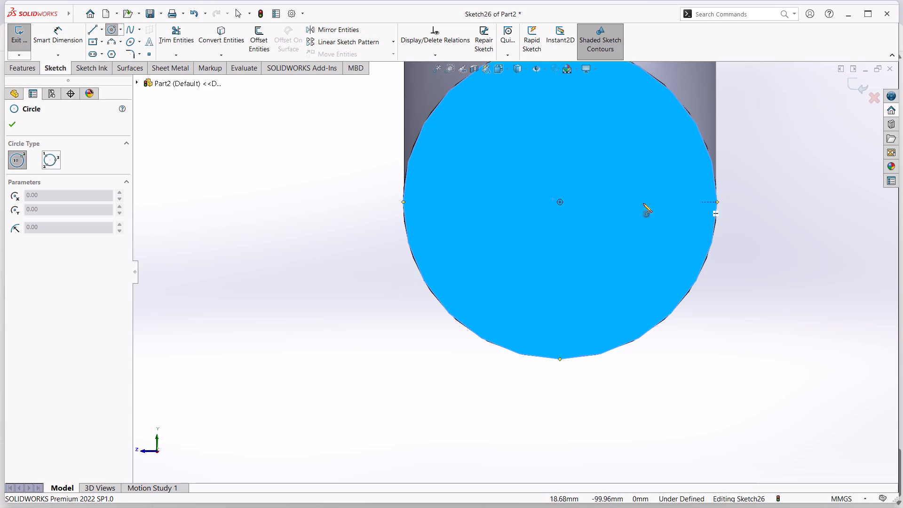
click(559, 202)
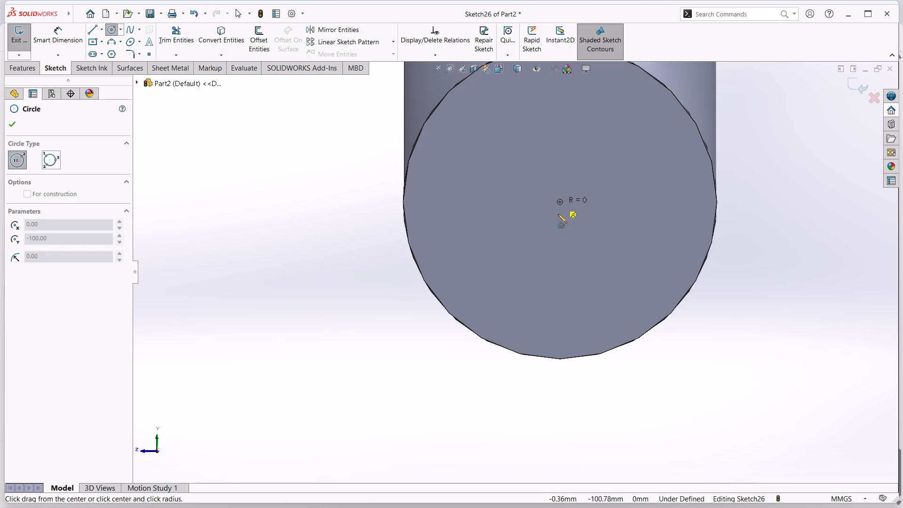
click(565, 329)
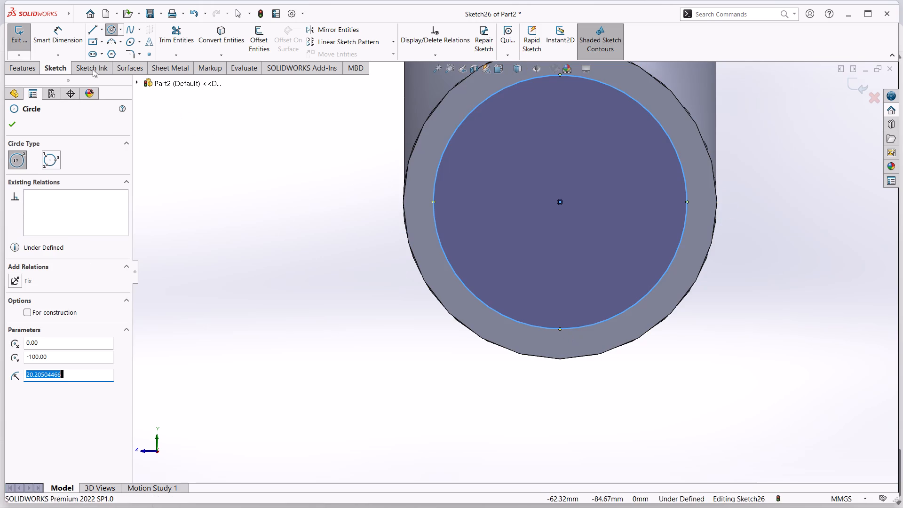
Dimension the end-face circle's diameter as 40 mm and exit the sketch.
click(52, 36)
click(443, 153)
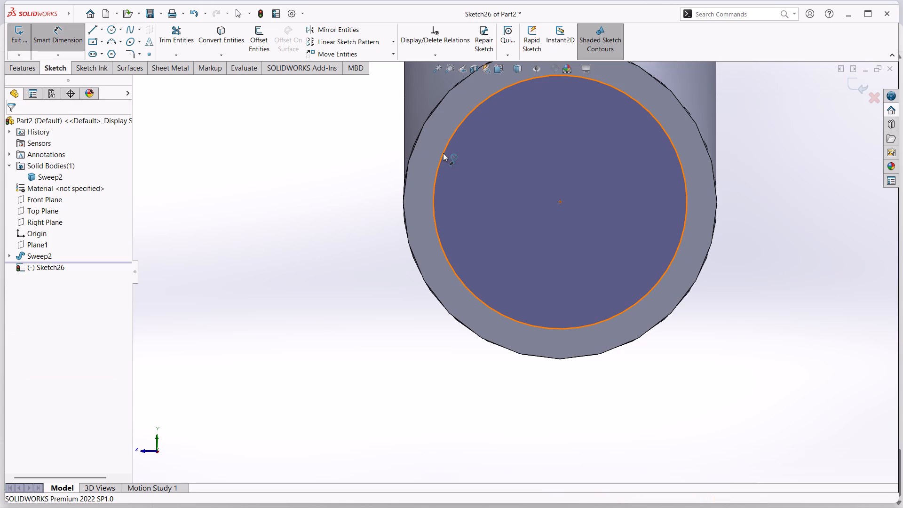
click(257, 133)
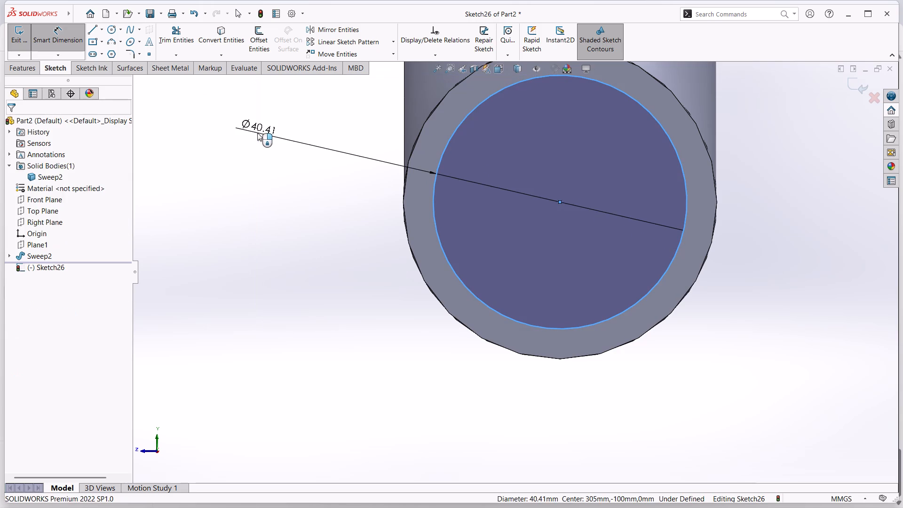
text(40)
key(Return)
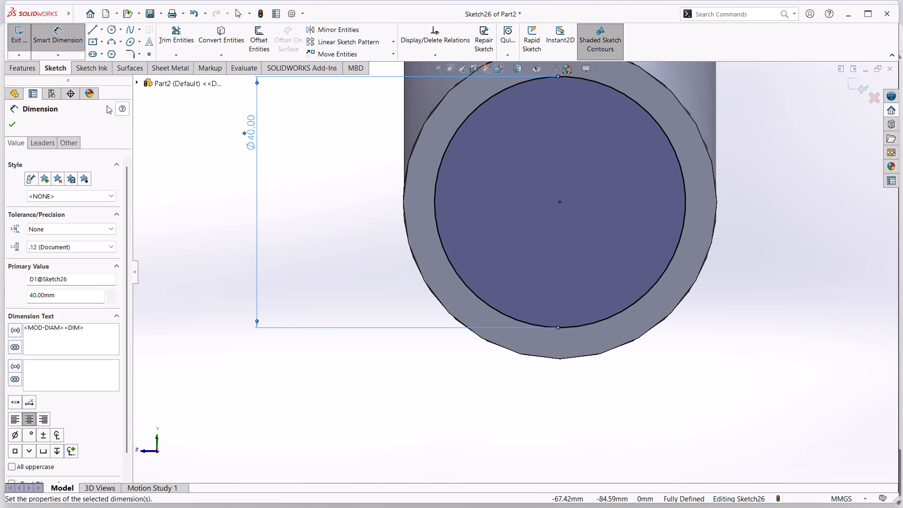
click(21, 40)
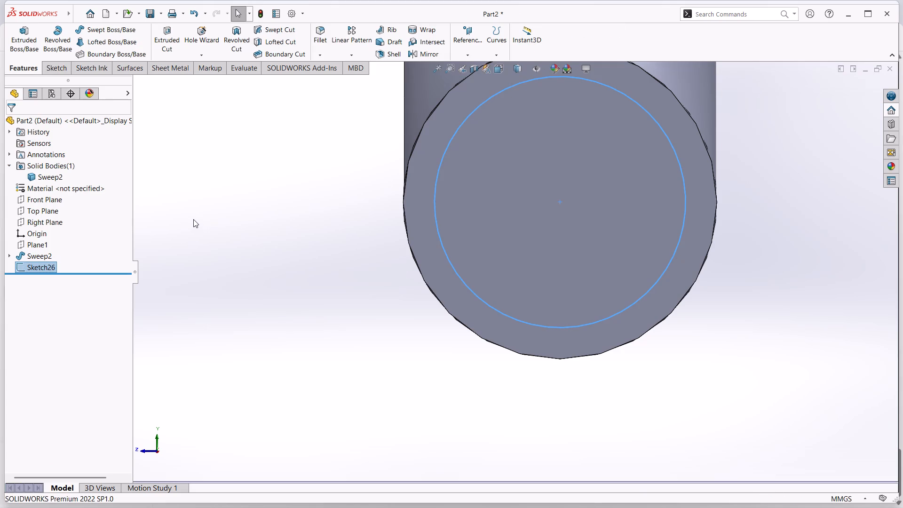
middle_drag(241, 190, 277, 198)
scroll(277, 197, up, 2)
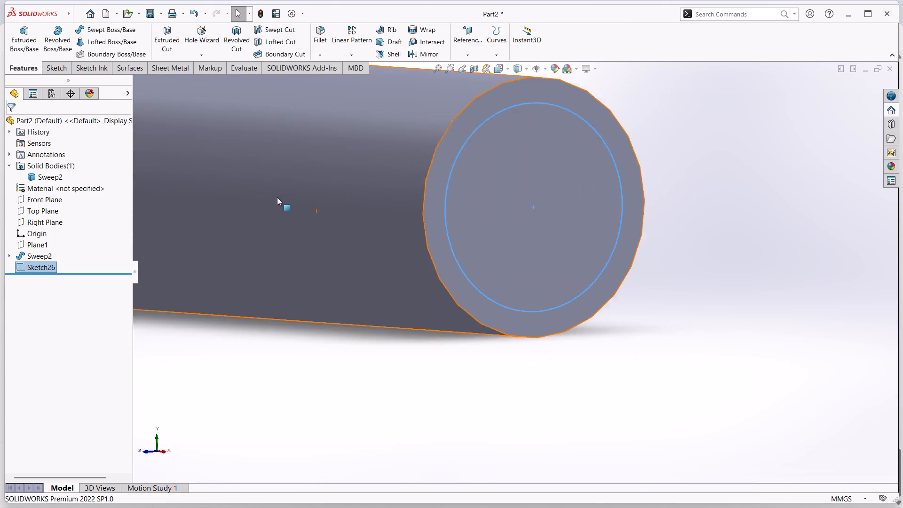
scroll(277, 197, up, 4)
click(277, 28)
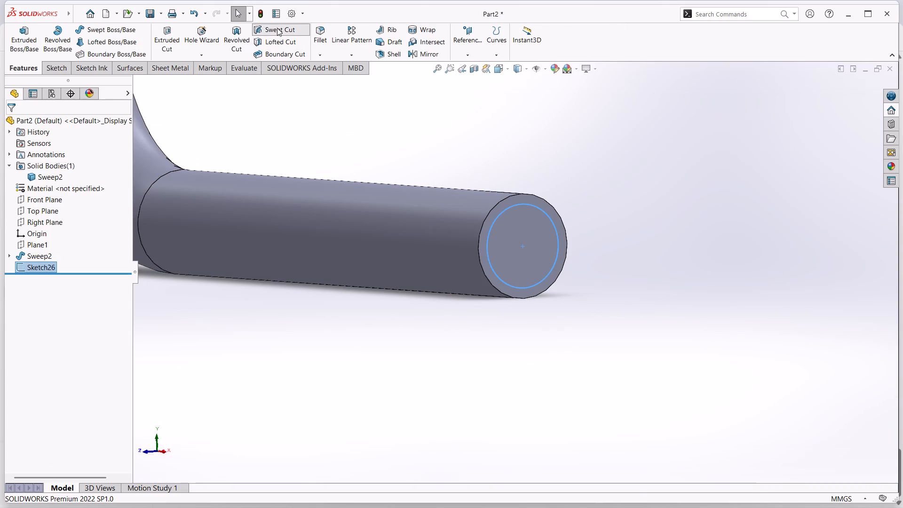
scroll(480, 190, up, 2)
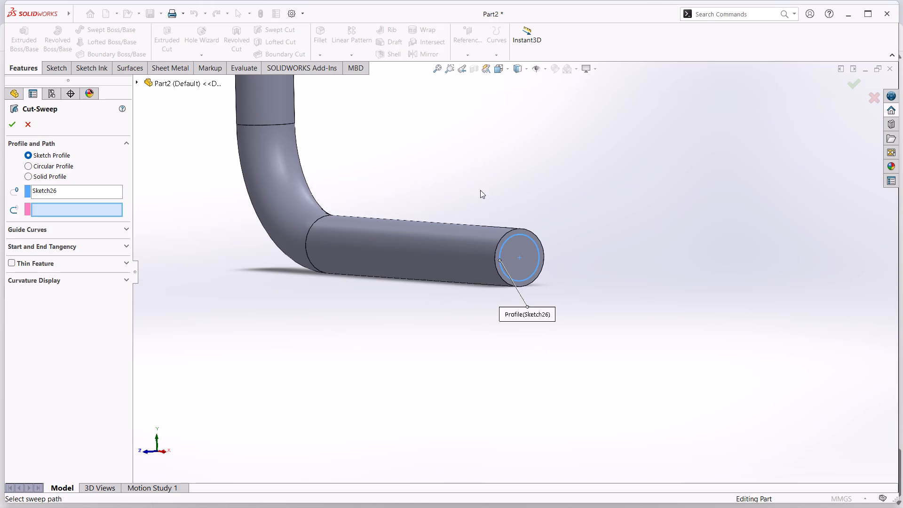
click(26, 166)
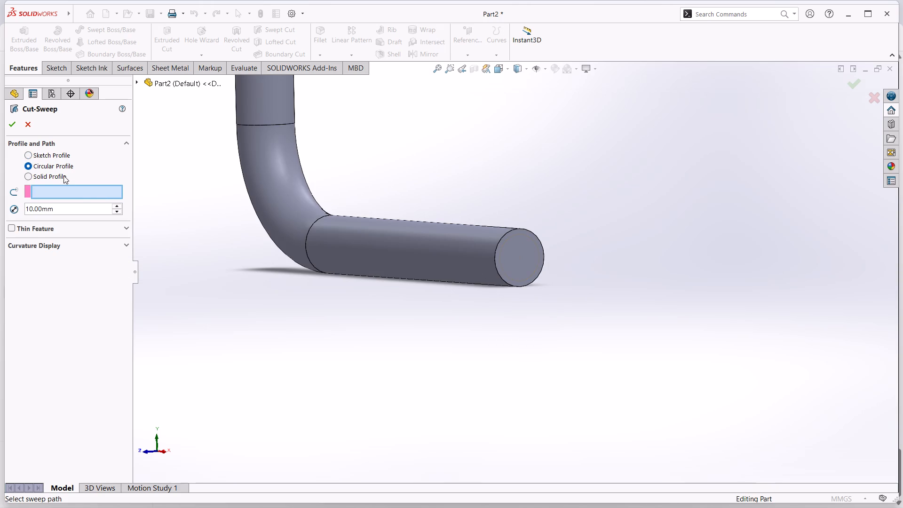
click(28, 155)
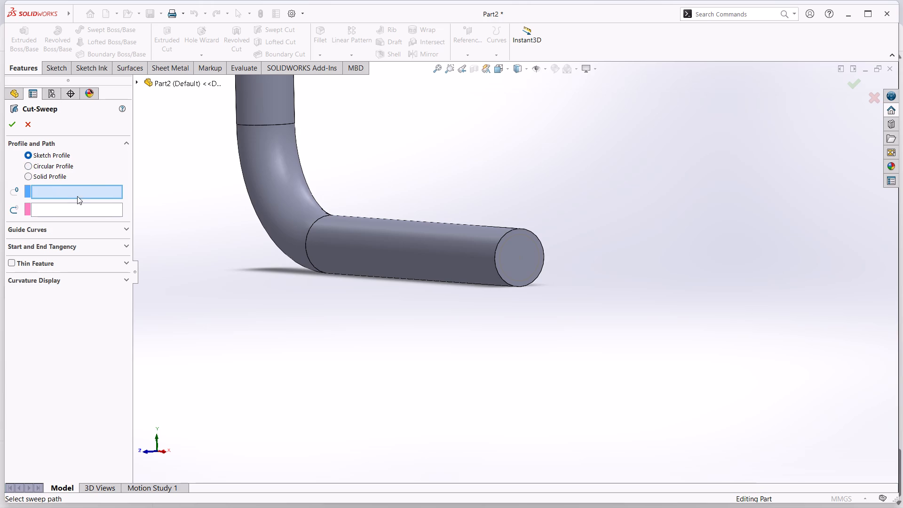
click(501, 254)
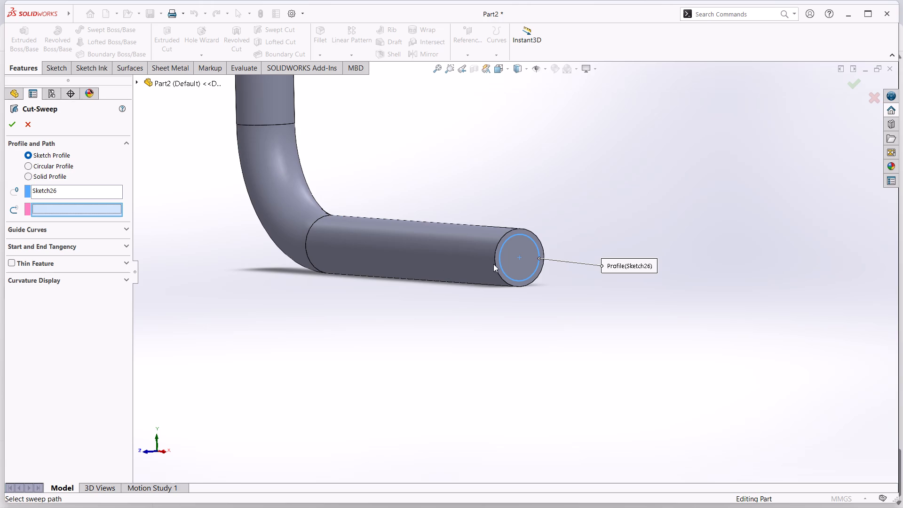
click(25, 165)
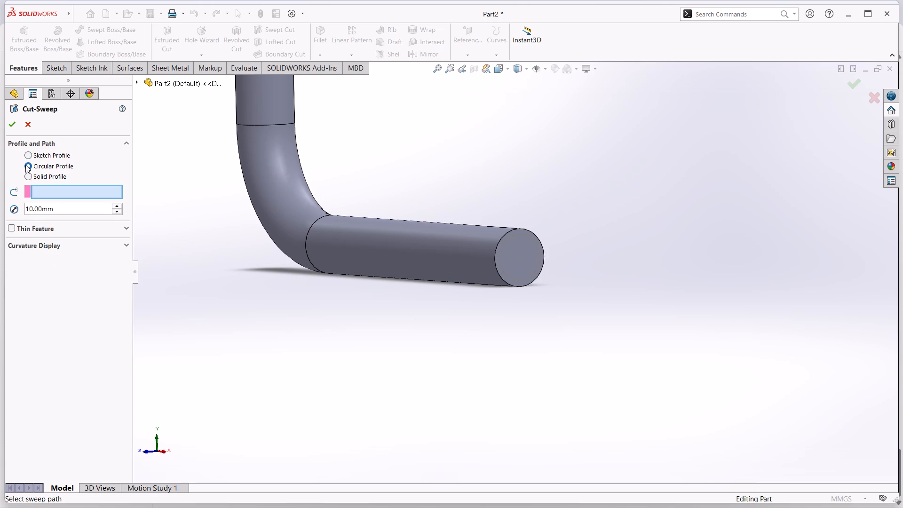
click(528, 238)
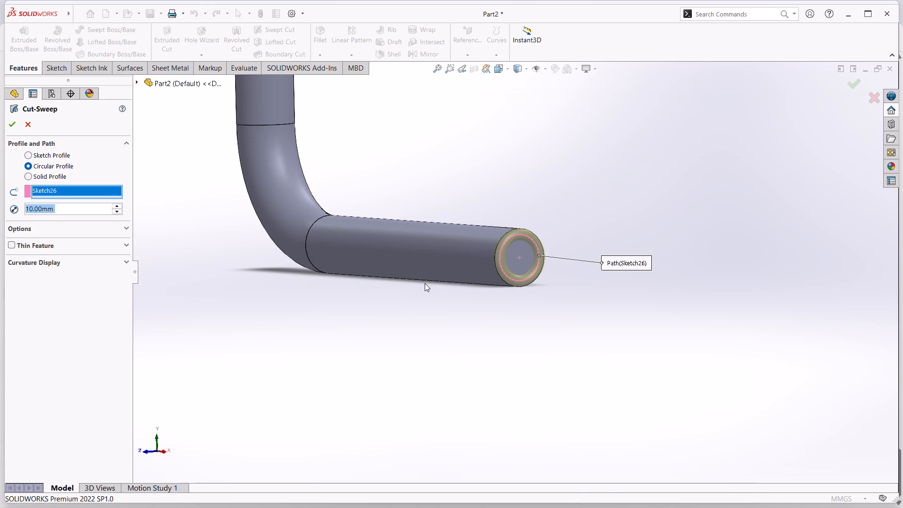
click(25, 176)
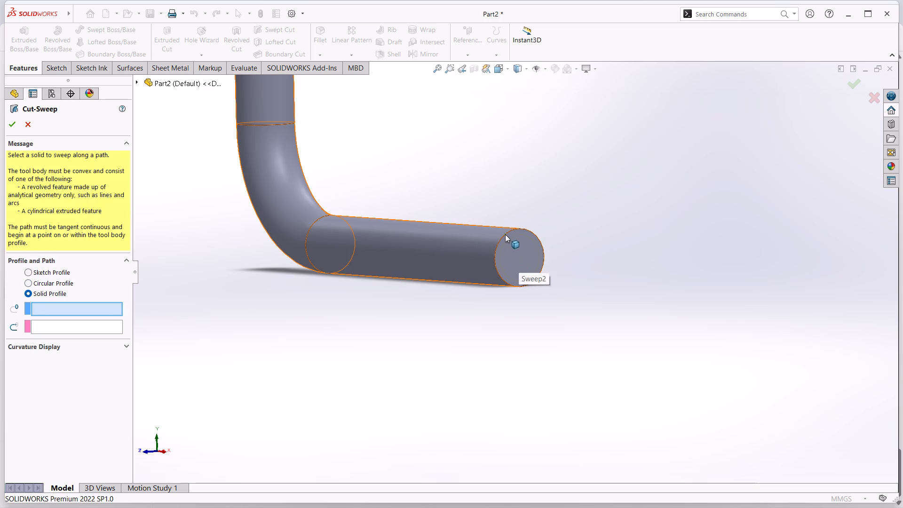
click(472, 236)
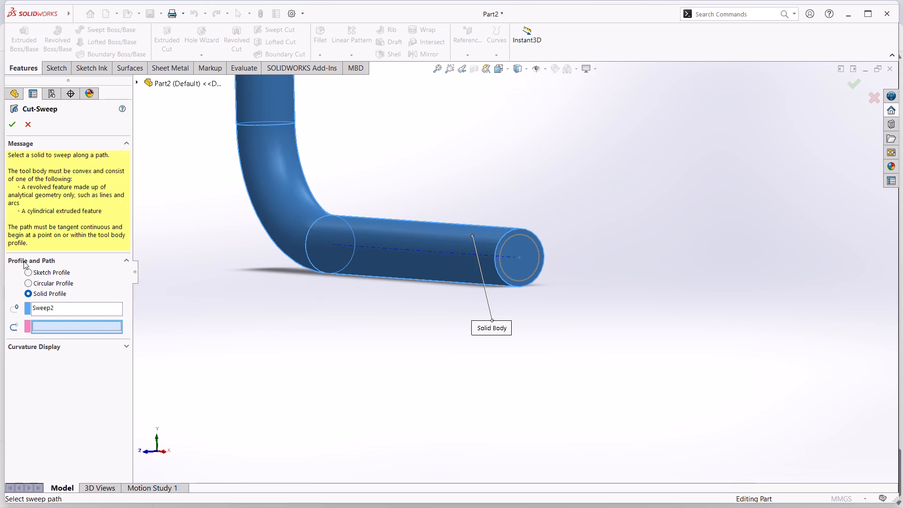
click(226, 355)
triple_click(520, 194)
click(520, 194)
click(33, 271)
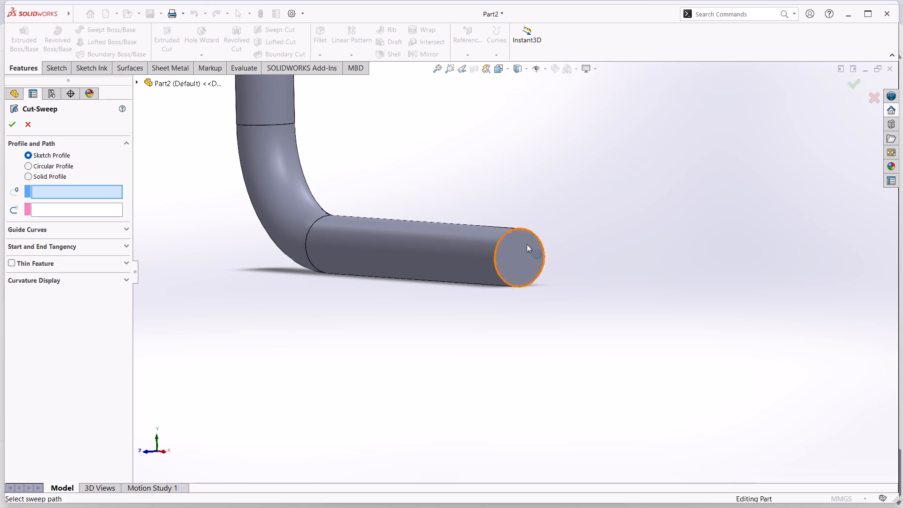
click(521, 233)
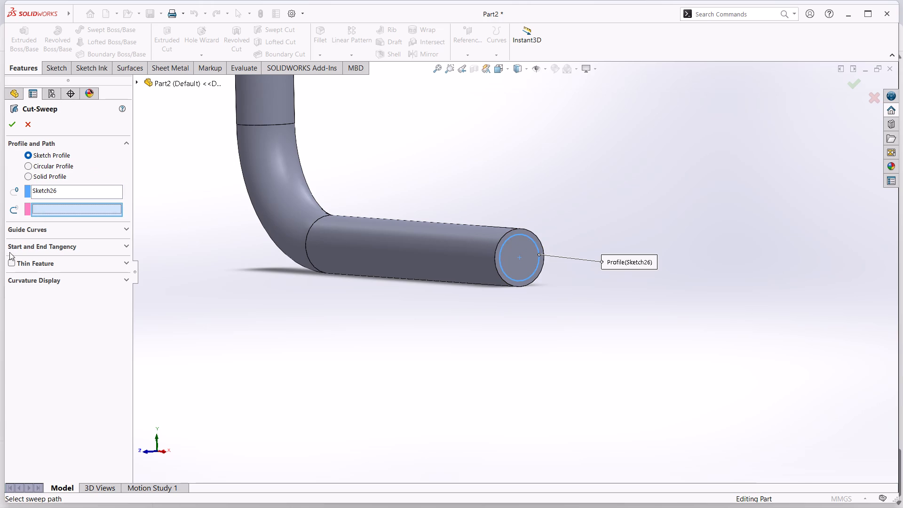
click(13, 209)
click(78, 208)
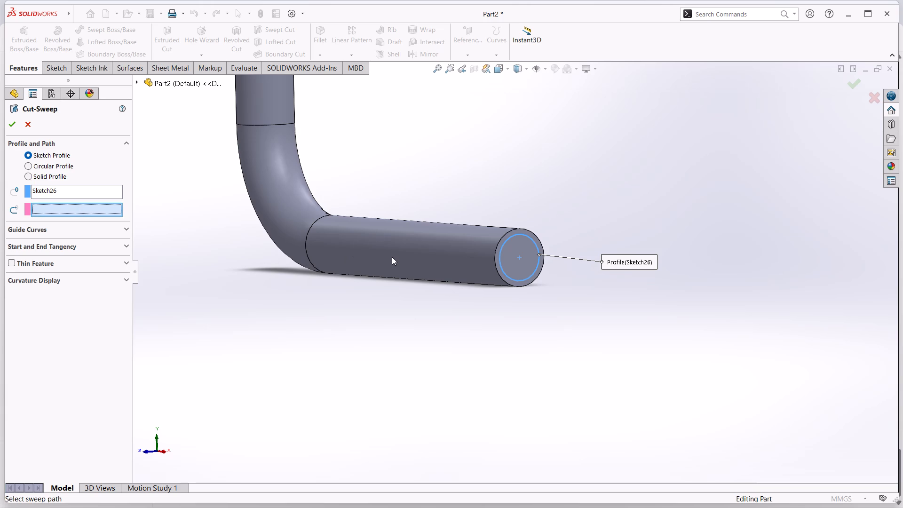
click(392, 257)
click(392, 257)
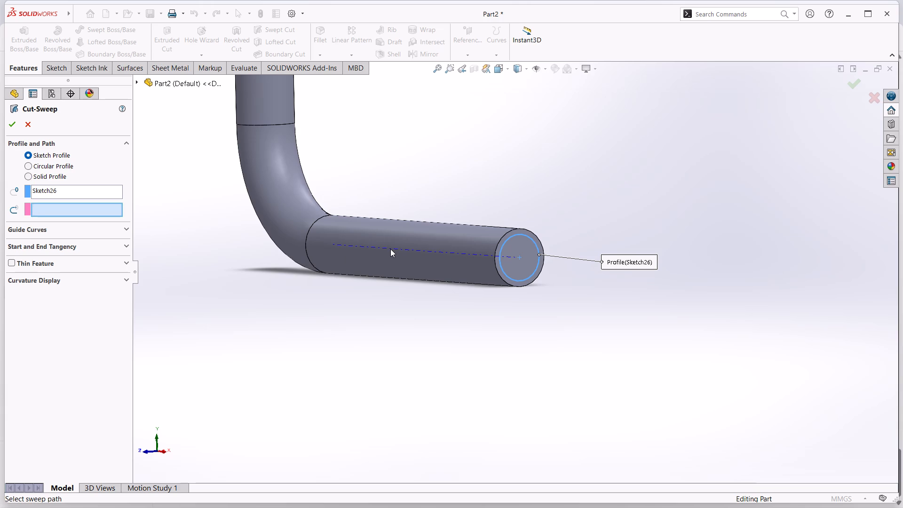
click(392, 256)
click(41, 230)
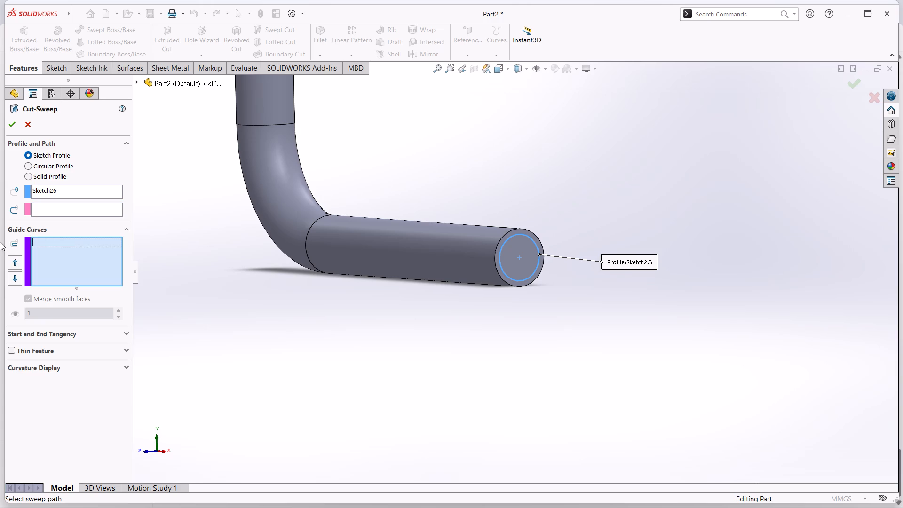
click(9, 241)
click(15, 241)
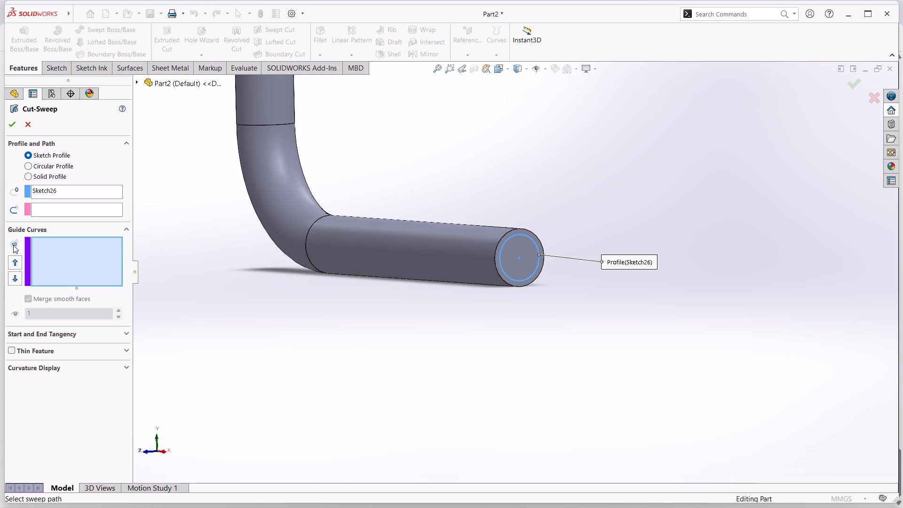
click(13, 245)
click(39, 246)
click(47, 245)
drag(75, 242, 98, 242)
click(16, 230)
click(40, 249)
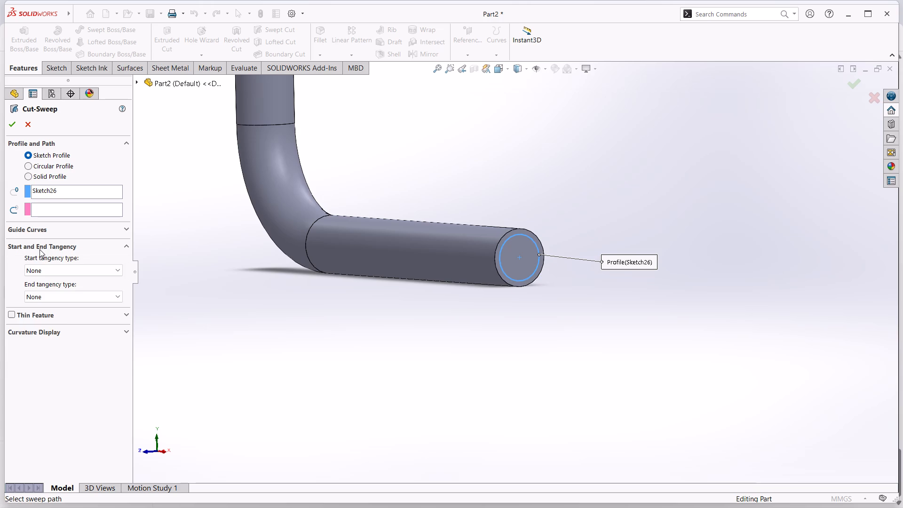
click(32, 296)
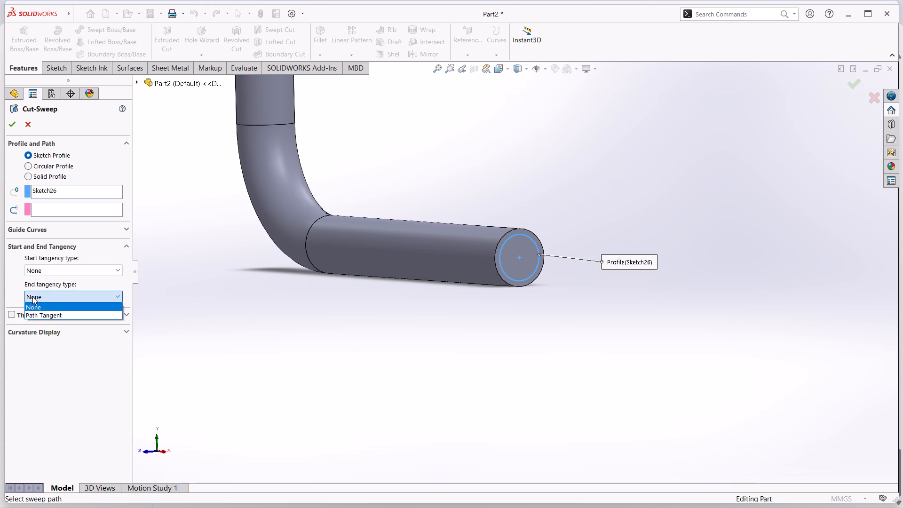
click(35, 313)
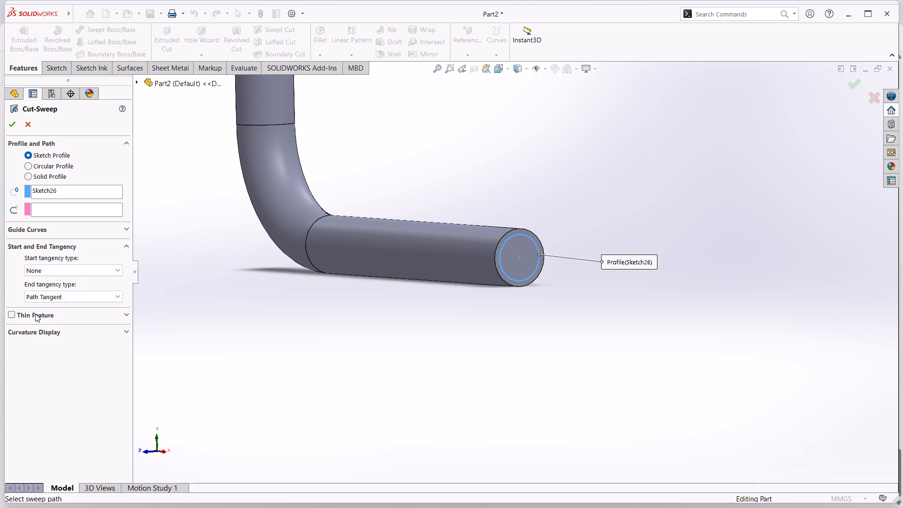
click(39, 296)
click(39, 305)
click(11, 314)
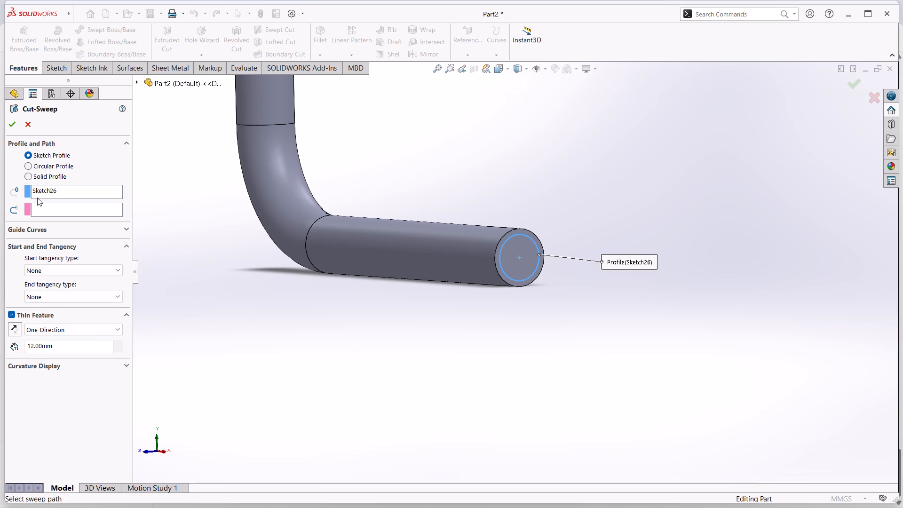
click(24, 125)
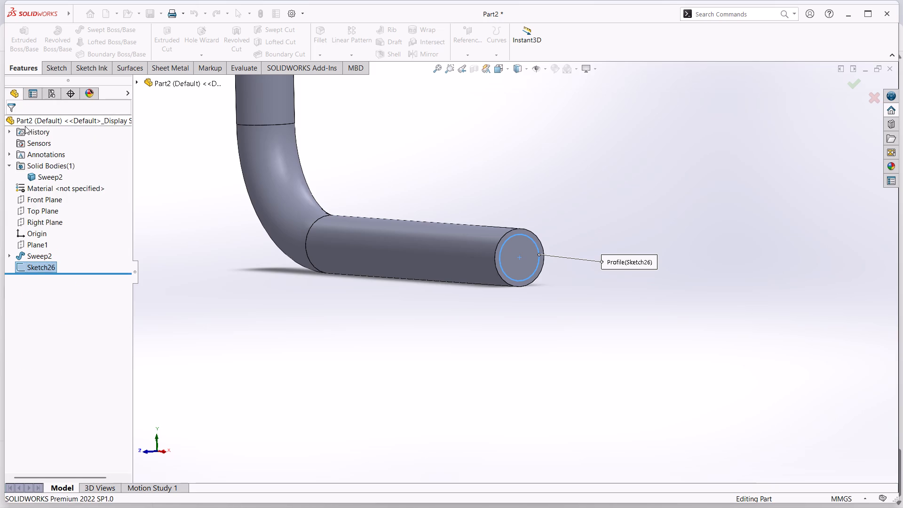
Examine the whole L-shaped pipe, including the circle sketched on the end face of its short leg.
scroll(396, 286, up, 4)
scroll(461, 122, up, 2)
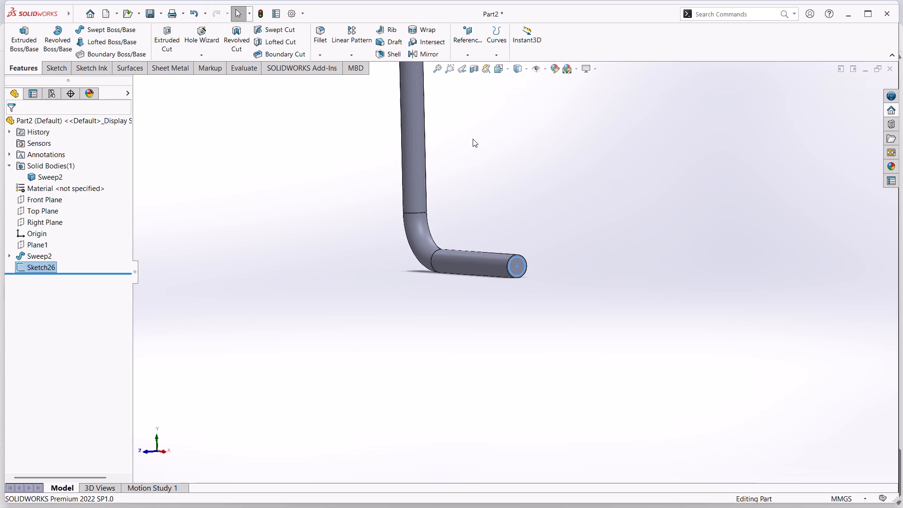
scroll(473, 137, up, 3)
scroll(474, 137, down, 3)
scroll(531, 246, down, 1)
scroll(575, 331, down, 3)
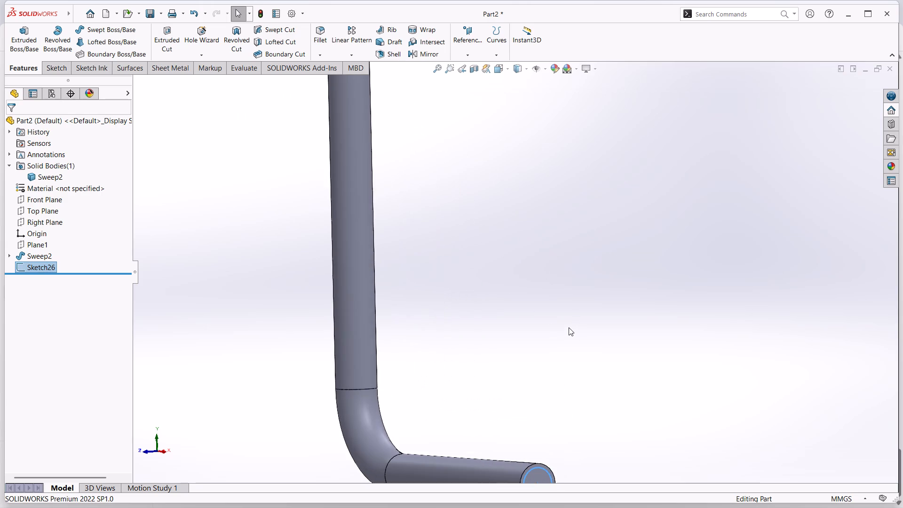
scroll(467, 199, up, 1)
middle_drag(467, 199, 470, 180)
middle_drag(480, 185, 496, 170)
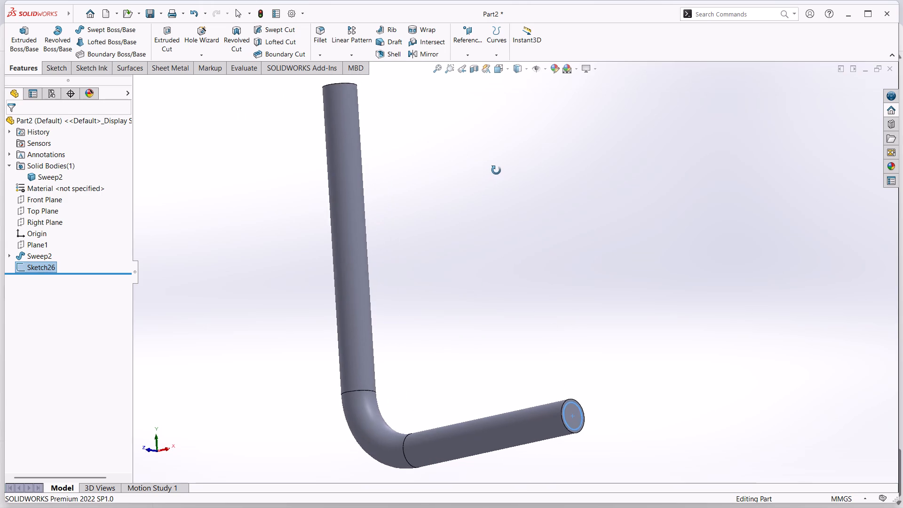
middle_drag(496, 170, 516, 161)
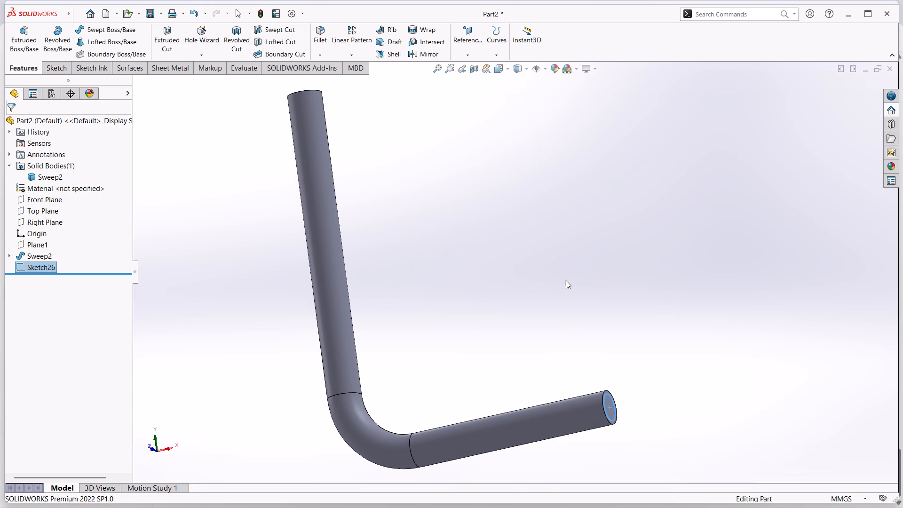
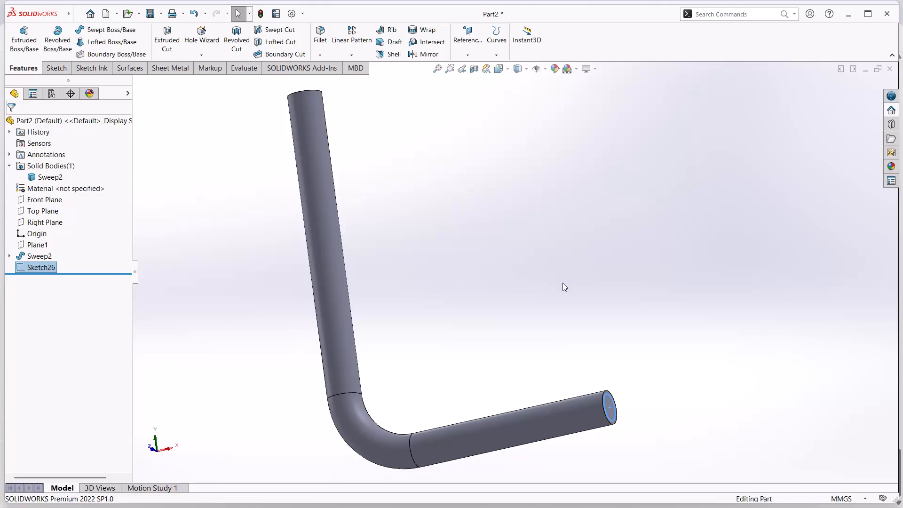
Undo the end-face circle sketch and the 50 mm sweep, back to the L-shaped path sketch.
key(ctrl+z)
key(ctrl+z)
key(ctrl+z)
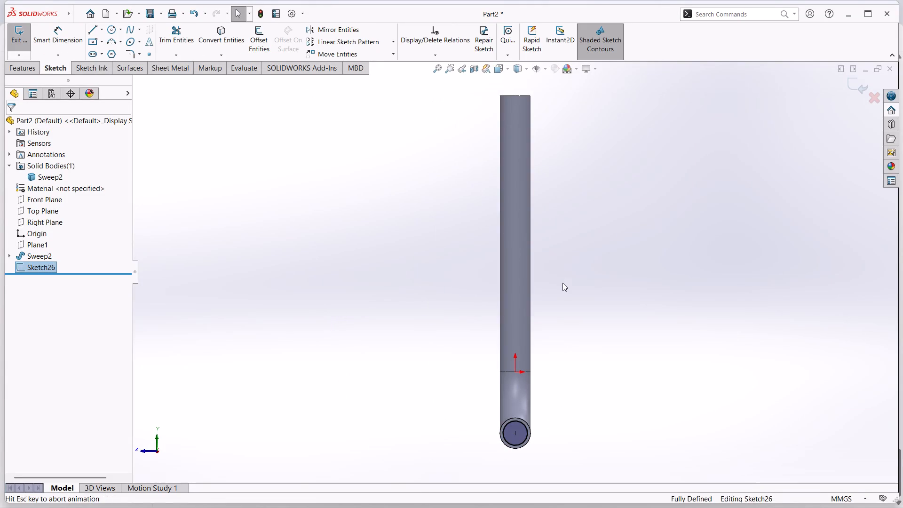
key(ctrl+z)
key(ctrl+z)
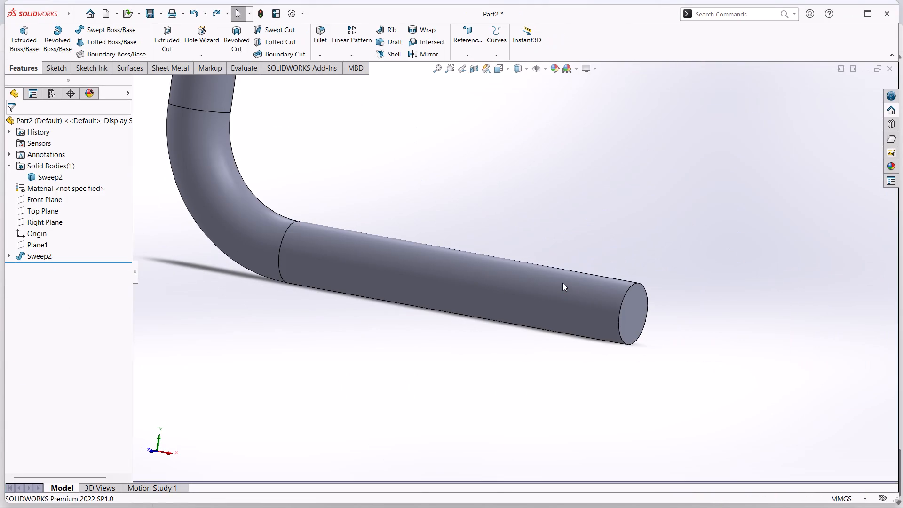
key(ctrl+z)
scroll(546, 278, up, 1)
scroll(545, 267, down, 4)
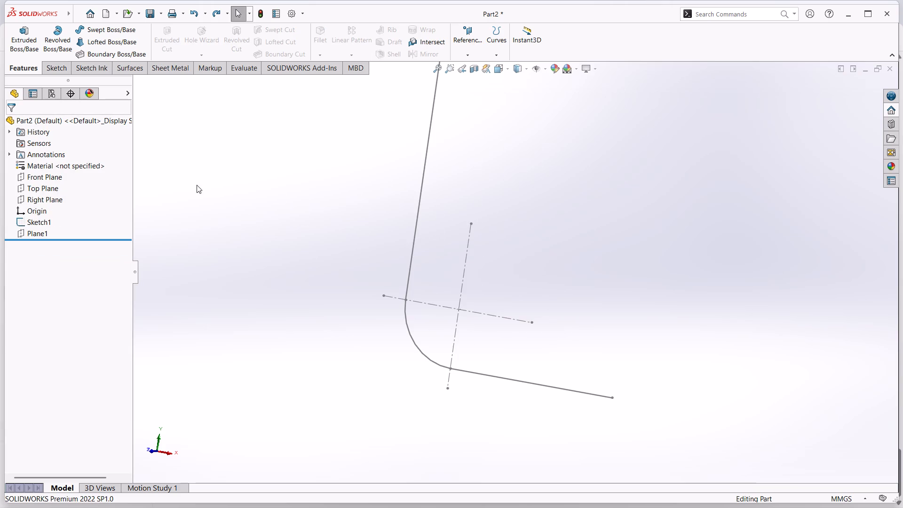
scroll(347, 203, up, 2)
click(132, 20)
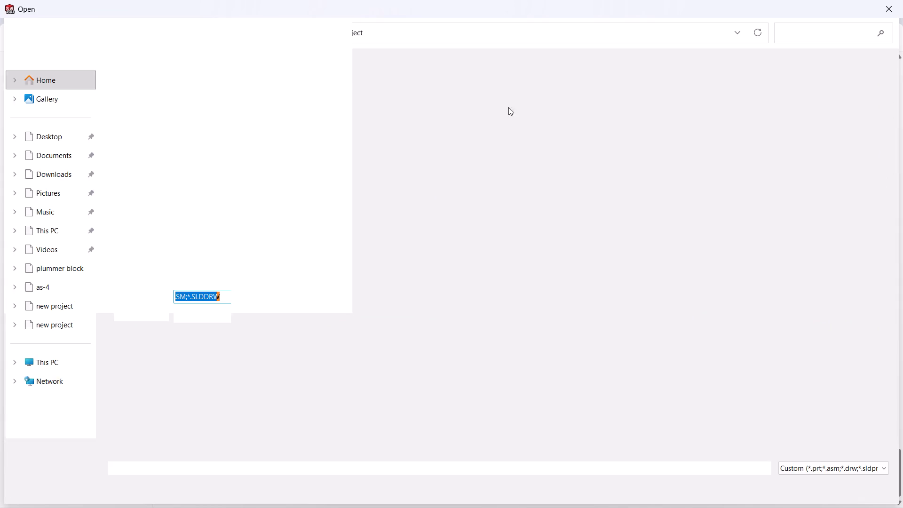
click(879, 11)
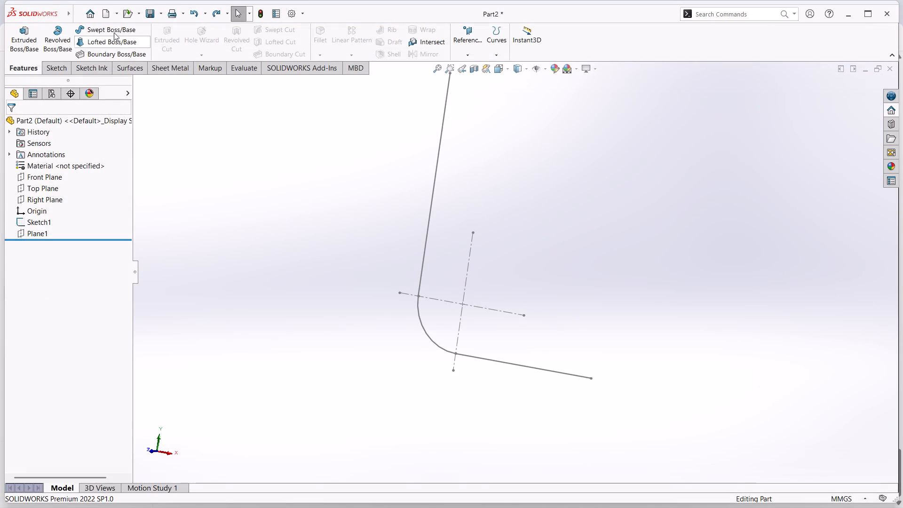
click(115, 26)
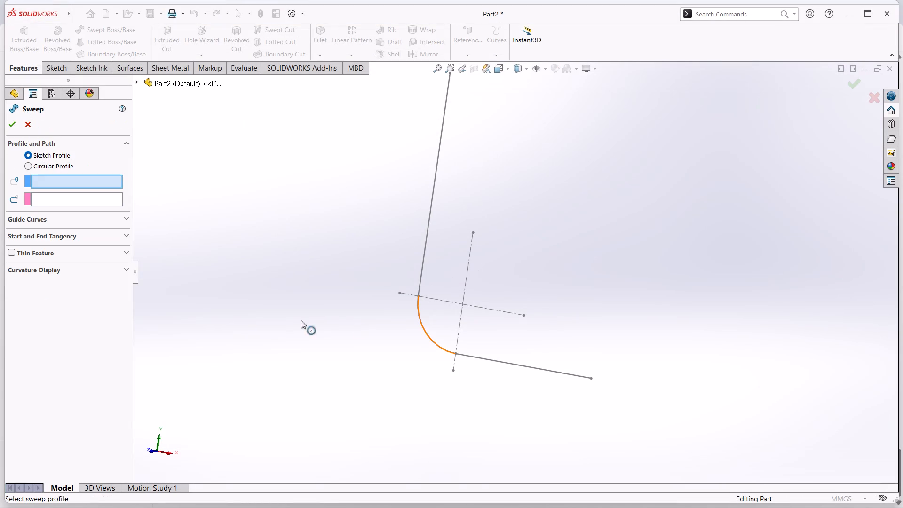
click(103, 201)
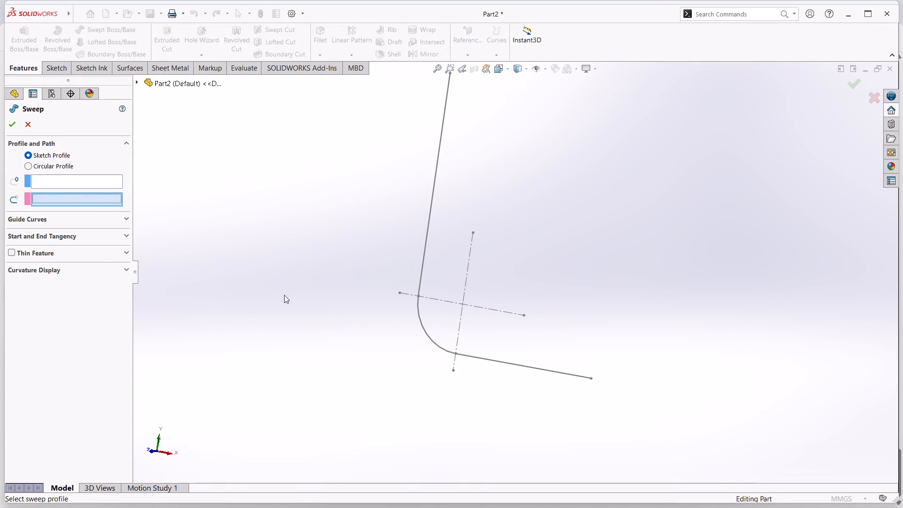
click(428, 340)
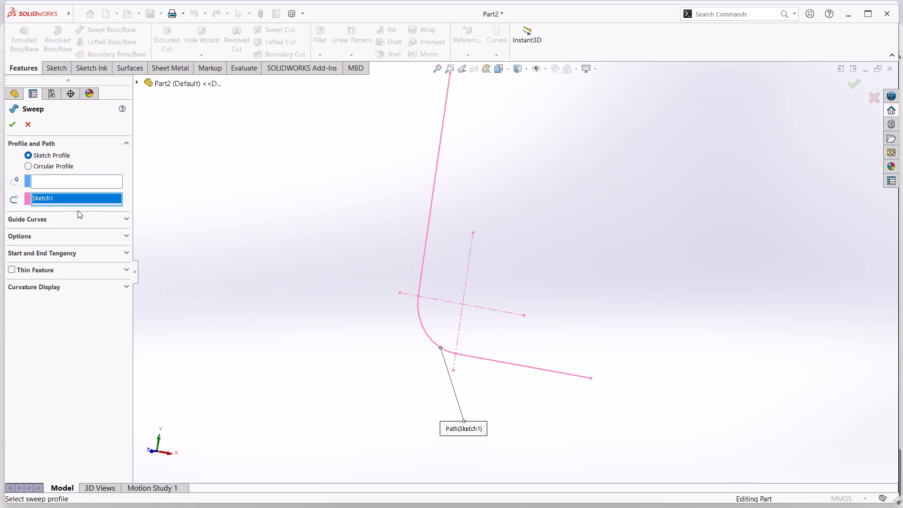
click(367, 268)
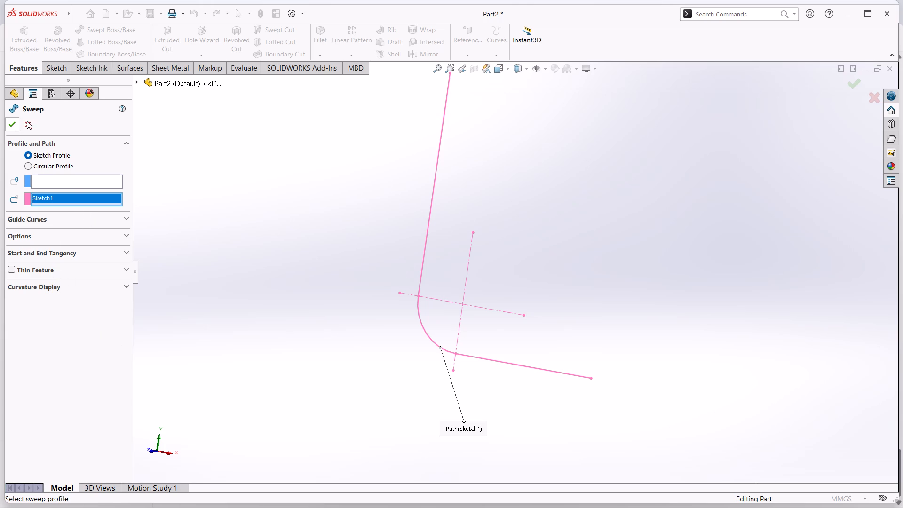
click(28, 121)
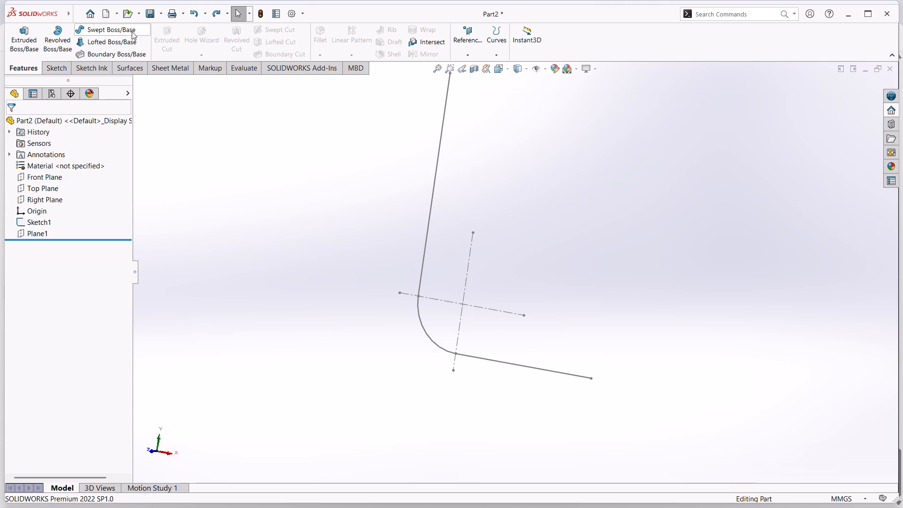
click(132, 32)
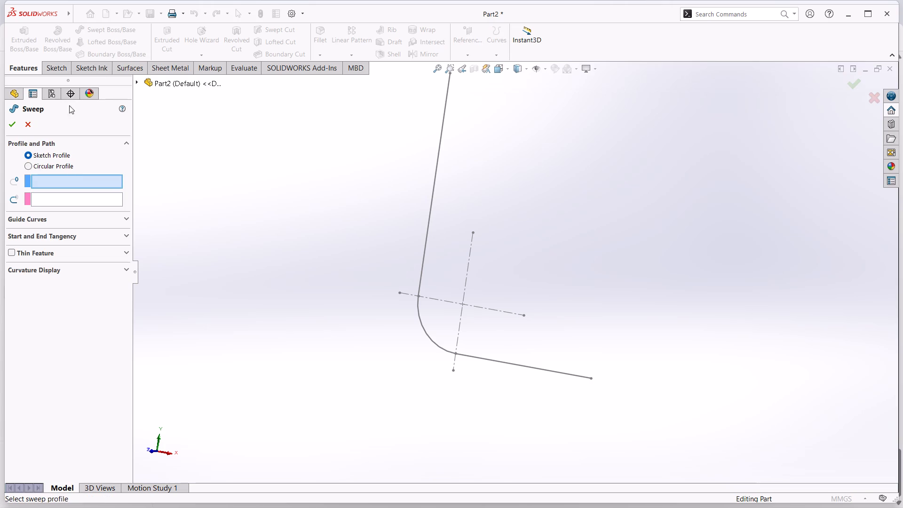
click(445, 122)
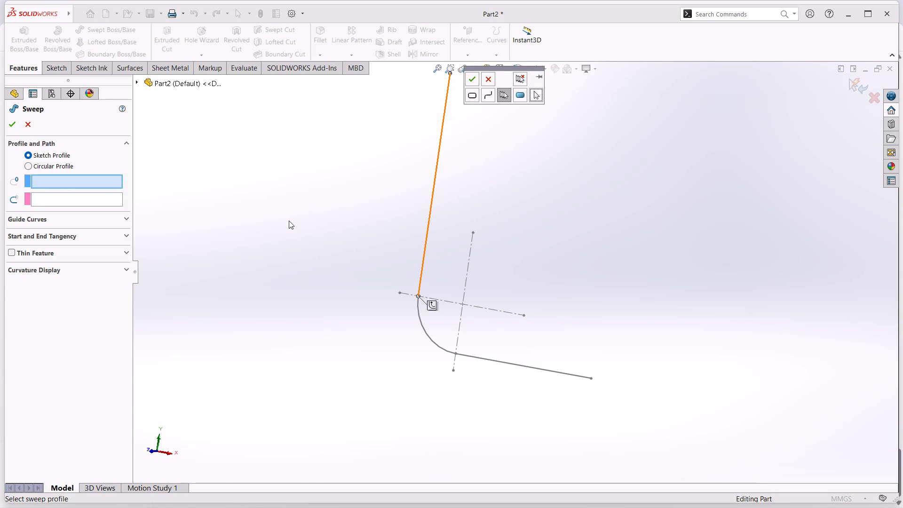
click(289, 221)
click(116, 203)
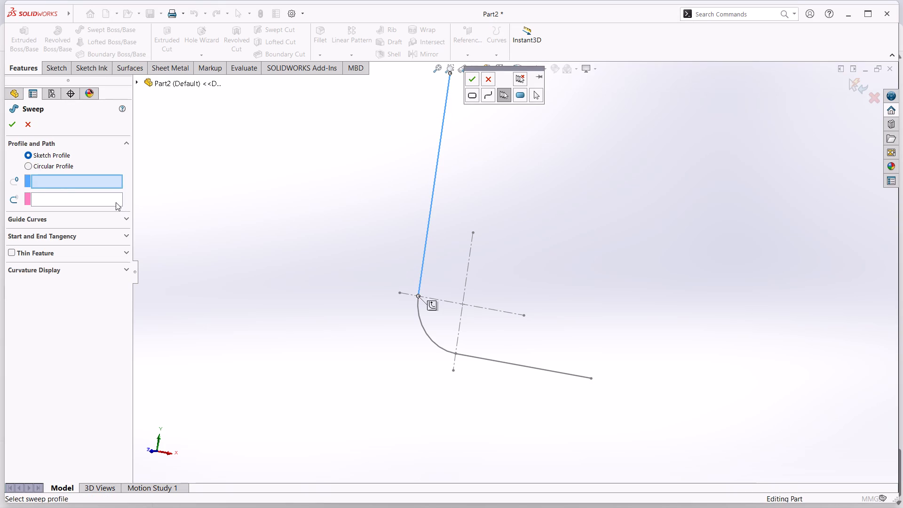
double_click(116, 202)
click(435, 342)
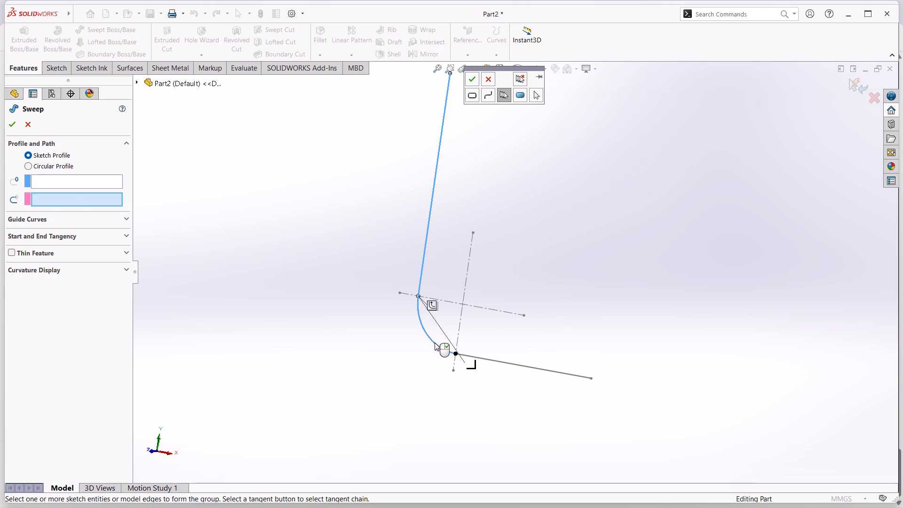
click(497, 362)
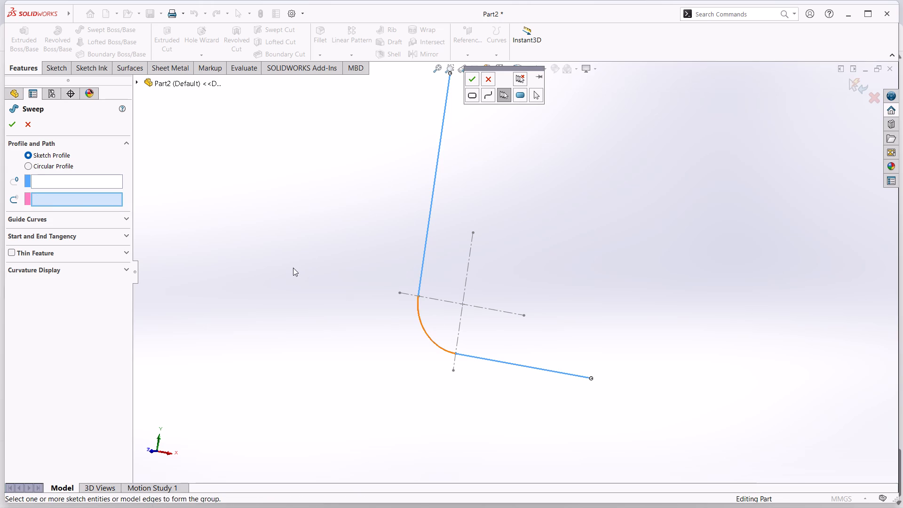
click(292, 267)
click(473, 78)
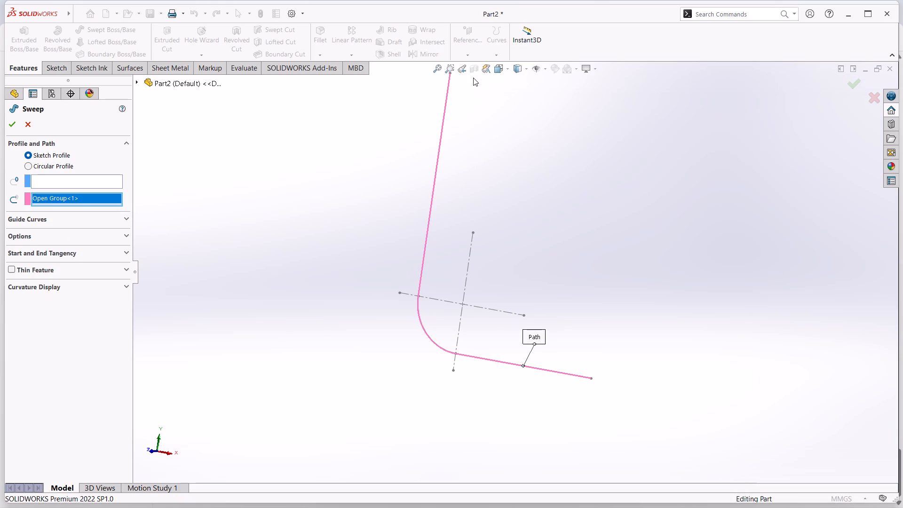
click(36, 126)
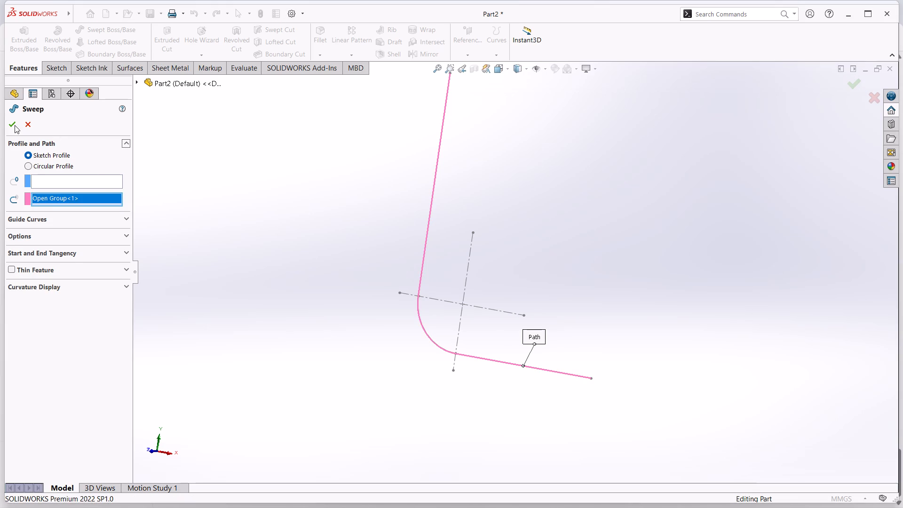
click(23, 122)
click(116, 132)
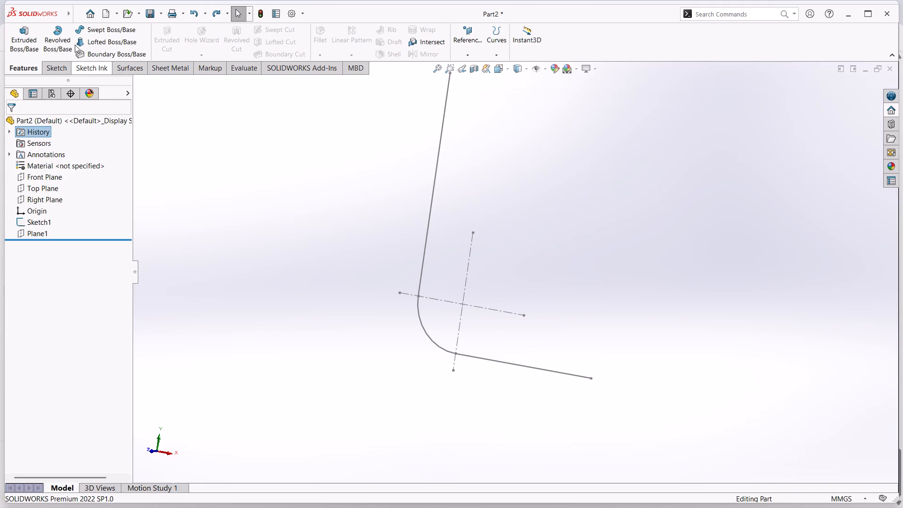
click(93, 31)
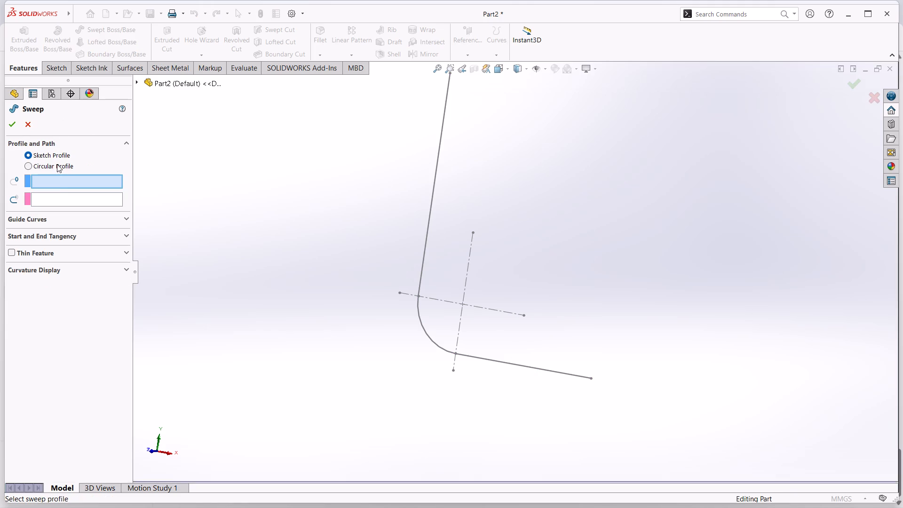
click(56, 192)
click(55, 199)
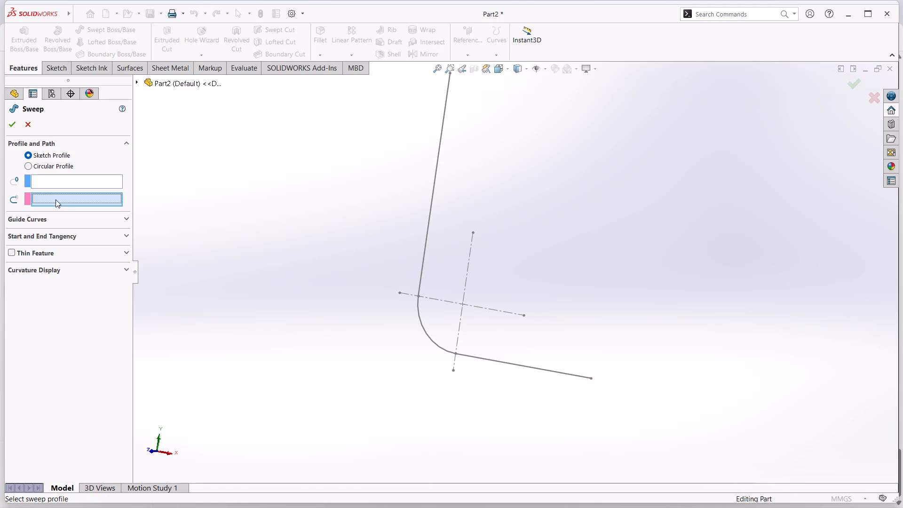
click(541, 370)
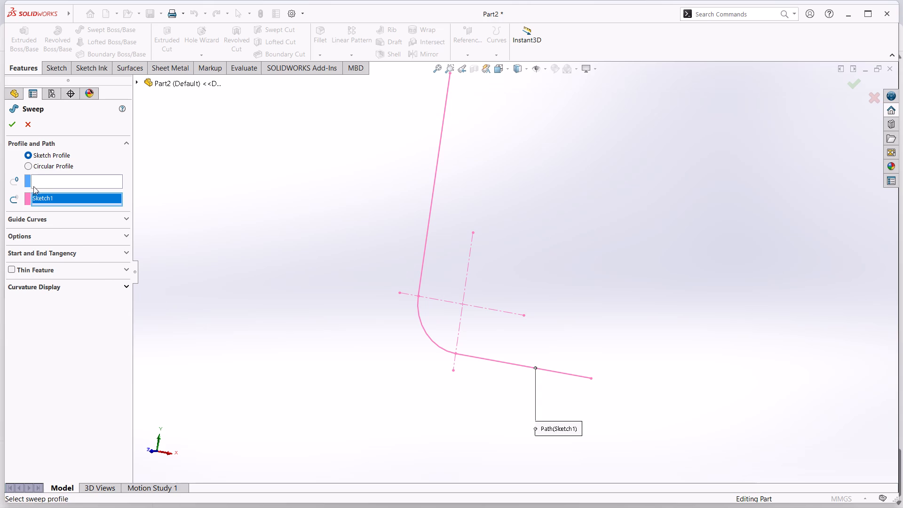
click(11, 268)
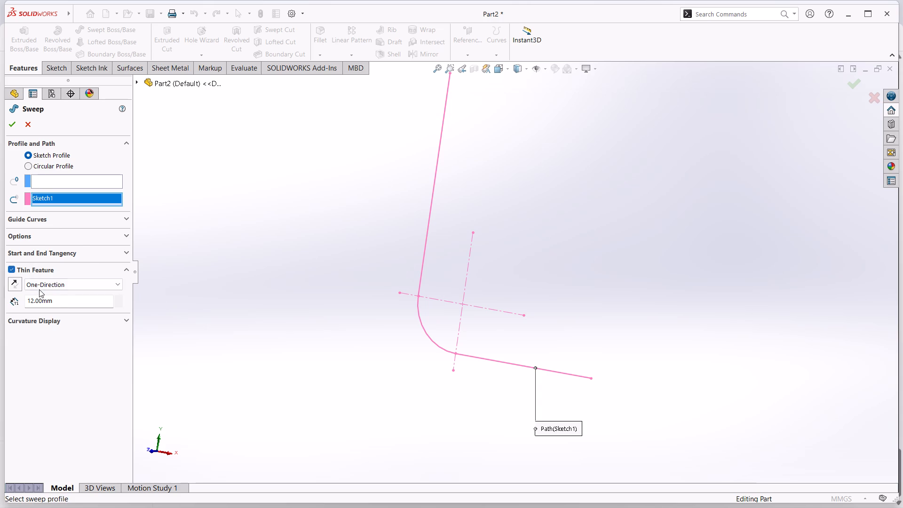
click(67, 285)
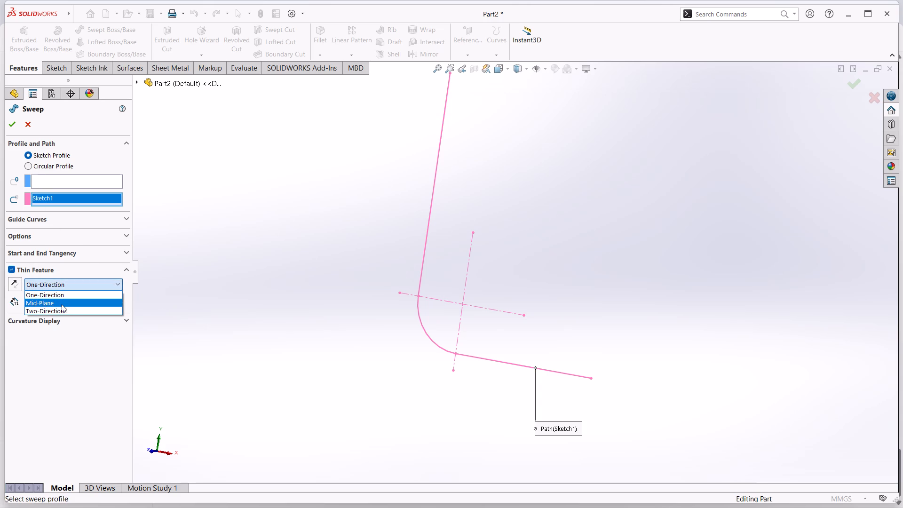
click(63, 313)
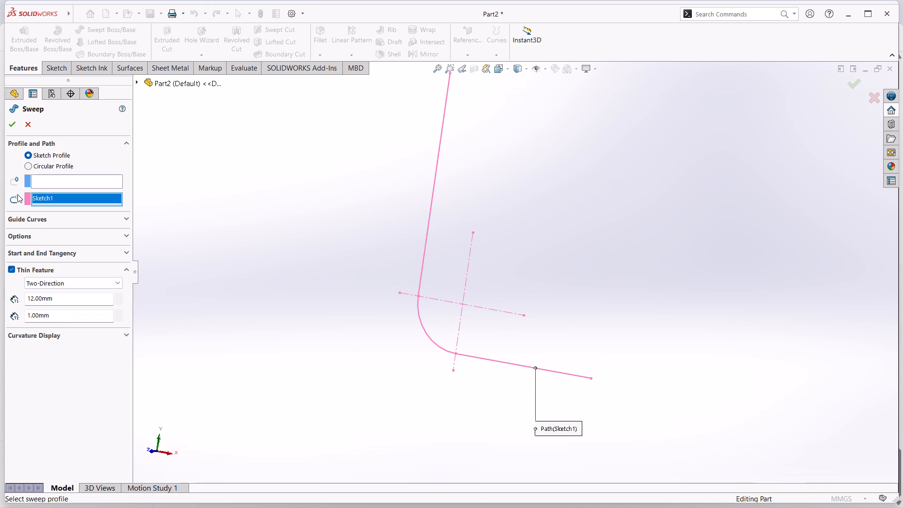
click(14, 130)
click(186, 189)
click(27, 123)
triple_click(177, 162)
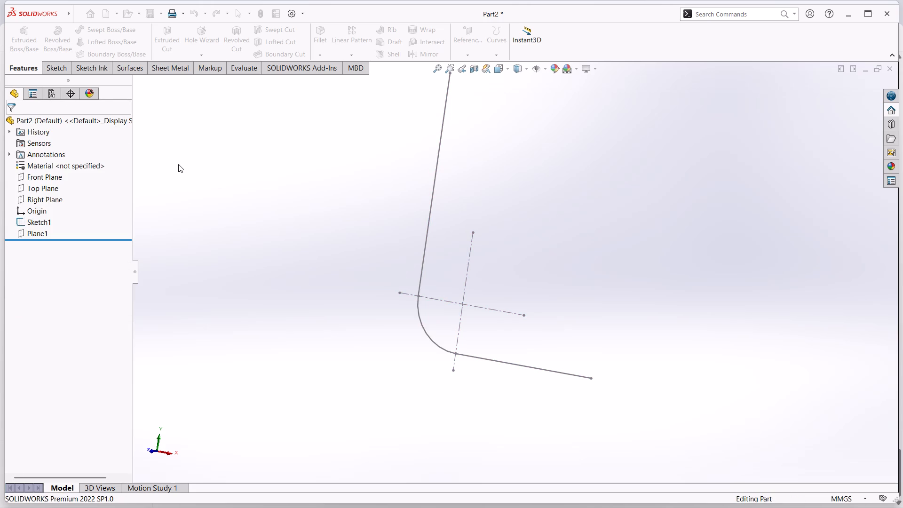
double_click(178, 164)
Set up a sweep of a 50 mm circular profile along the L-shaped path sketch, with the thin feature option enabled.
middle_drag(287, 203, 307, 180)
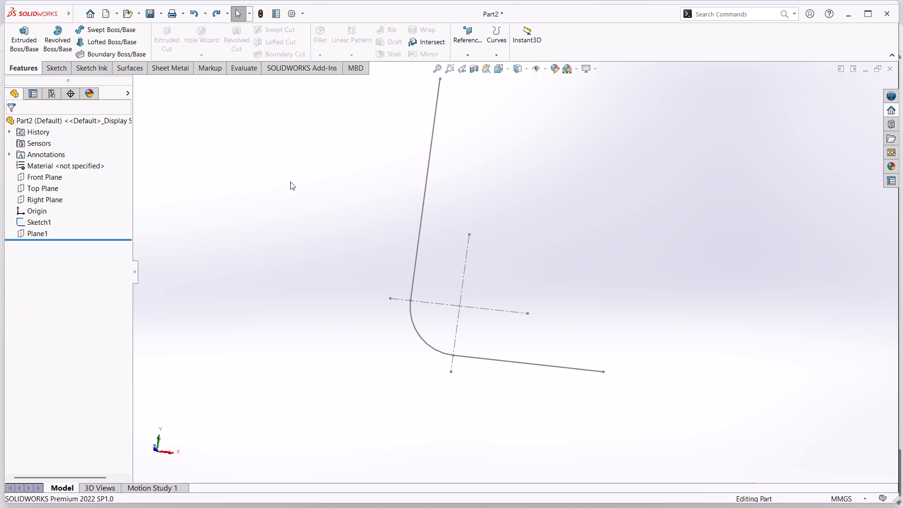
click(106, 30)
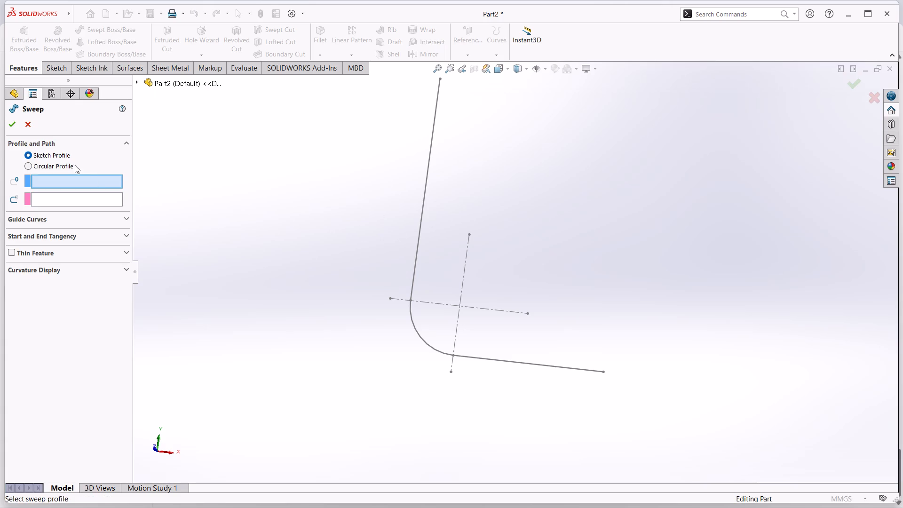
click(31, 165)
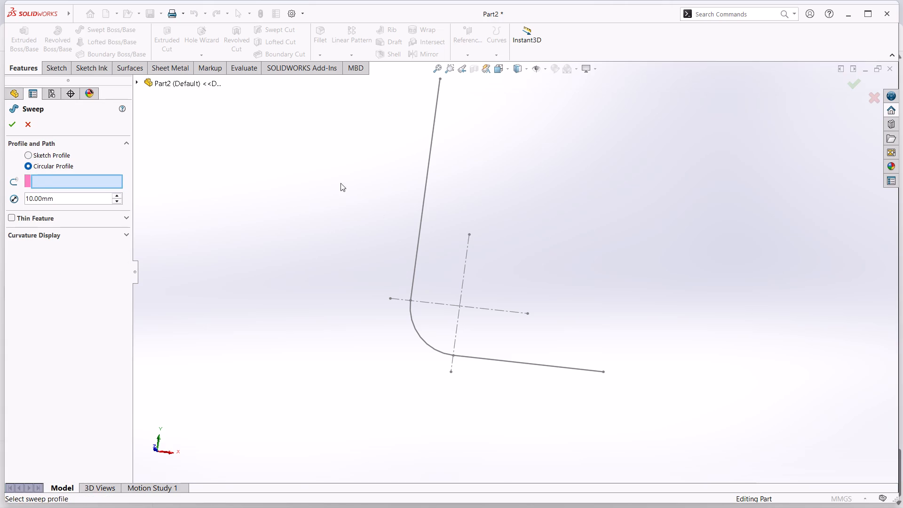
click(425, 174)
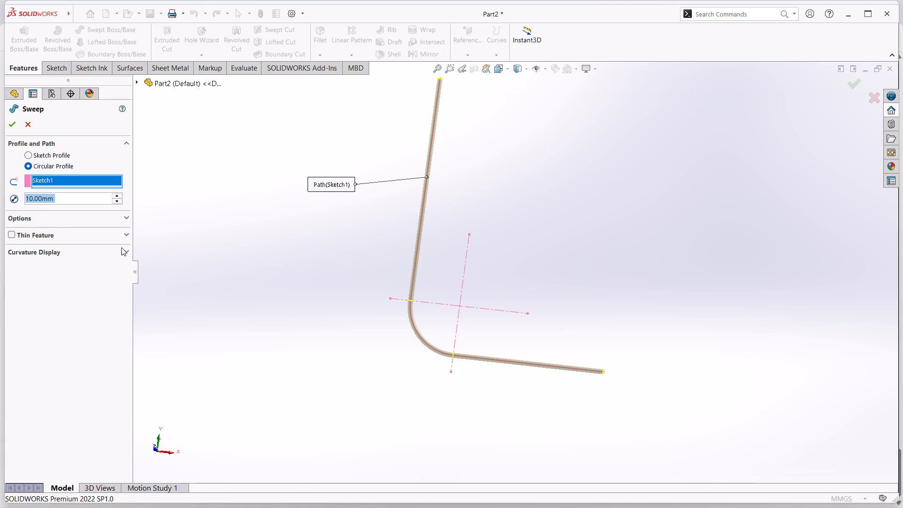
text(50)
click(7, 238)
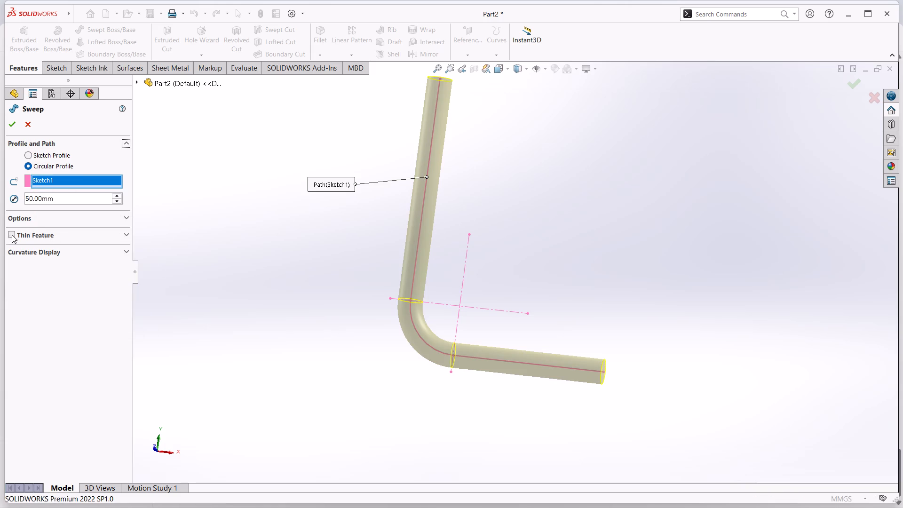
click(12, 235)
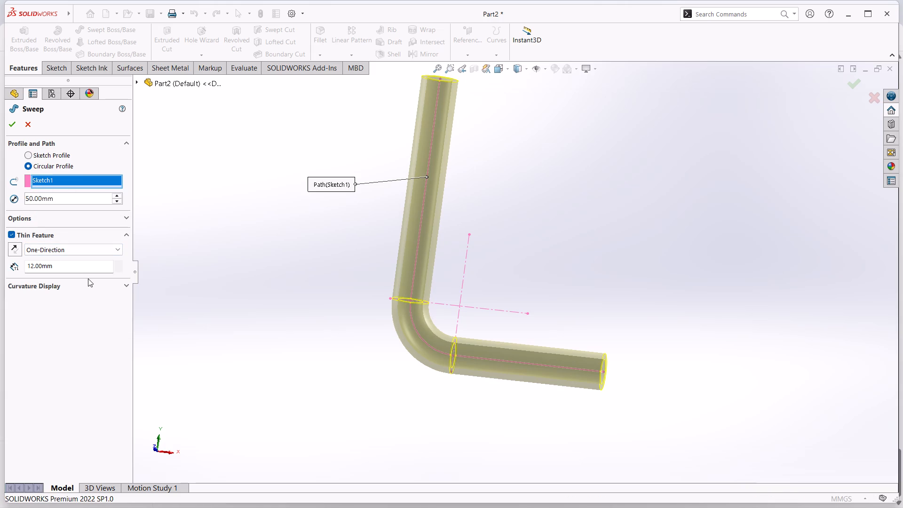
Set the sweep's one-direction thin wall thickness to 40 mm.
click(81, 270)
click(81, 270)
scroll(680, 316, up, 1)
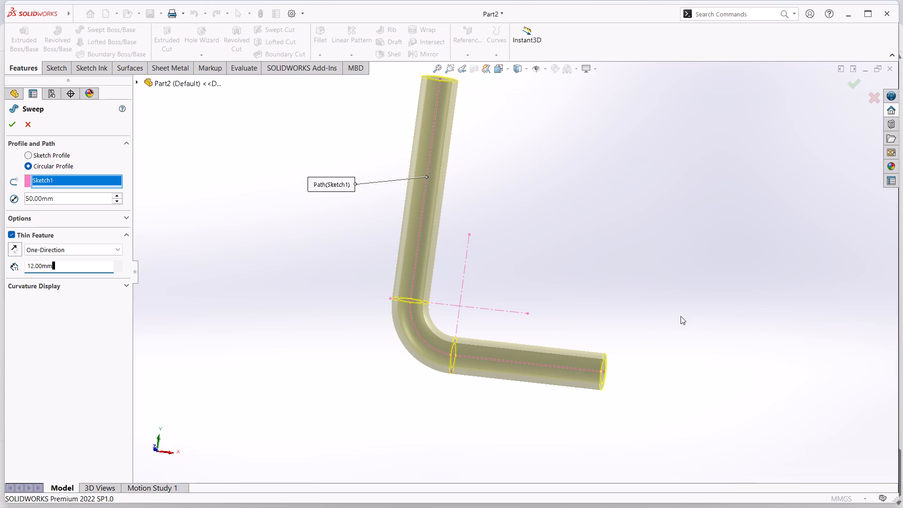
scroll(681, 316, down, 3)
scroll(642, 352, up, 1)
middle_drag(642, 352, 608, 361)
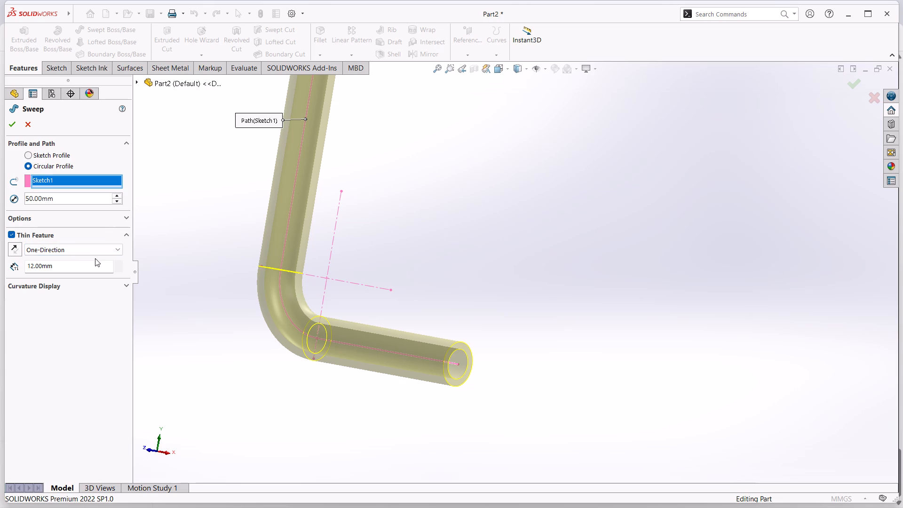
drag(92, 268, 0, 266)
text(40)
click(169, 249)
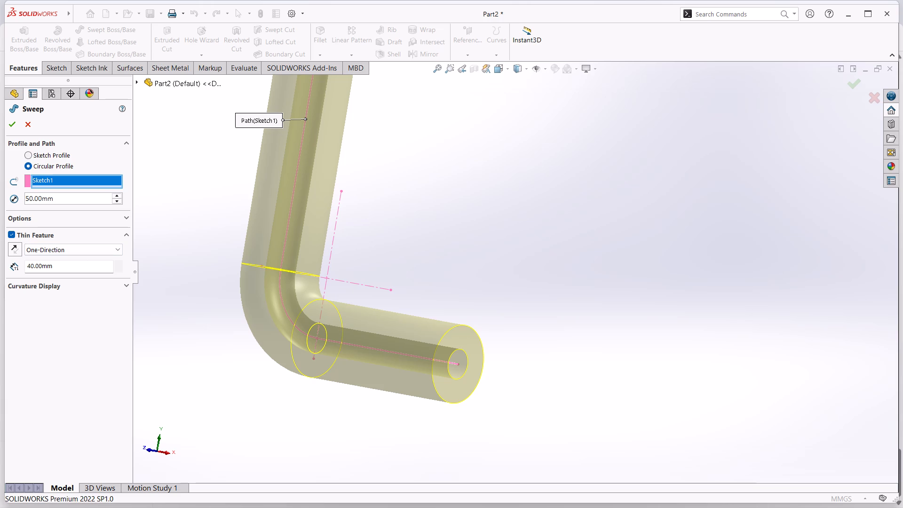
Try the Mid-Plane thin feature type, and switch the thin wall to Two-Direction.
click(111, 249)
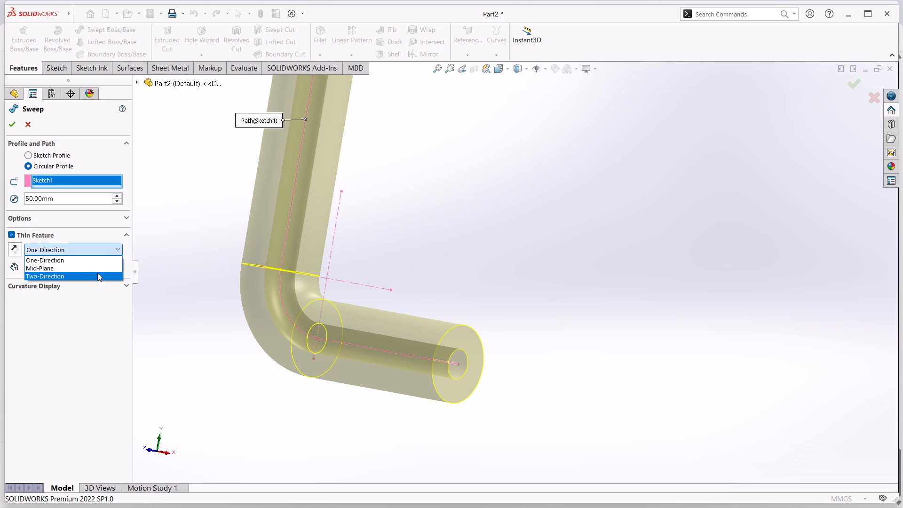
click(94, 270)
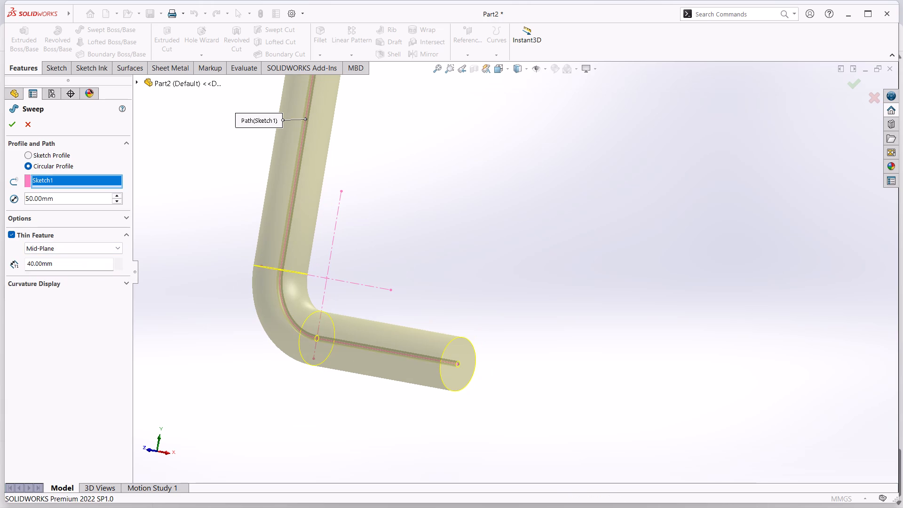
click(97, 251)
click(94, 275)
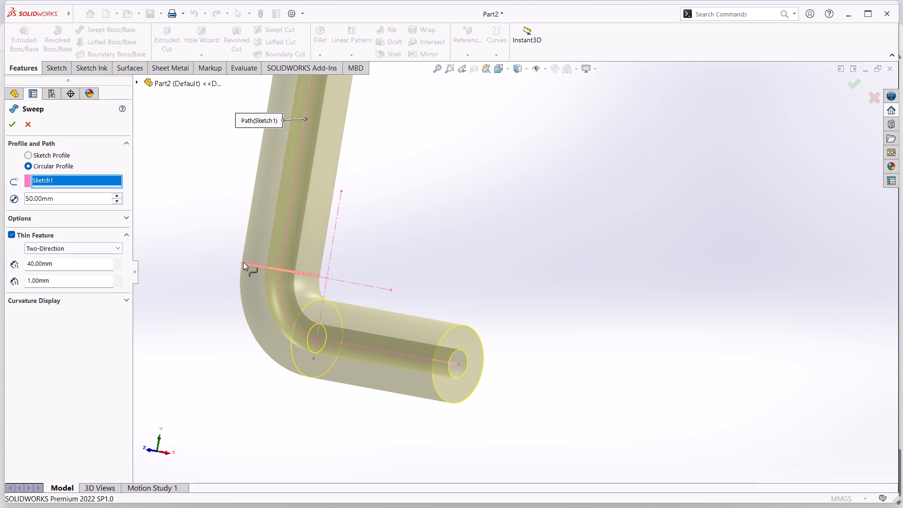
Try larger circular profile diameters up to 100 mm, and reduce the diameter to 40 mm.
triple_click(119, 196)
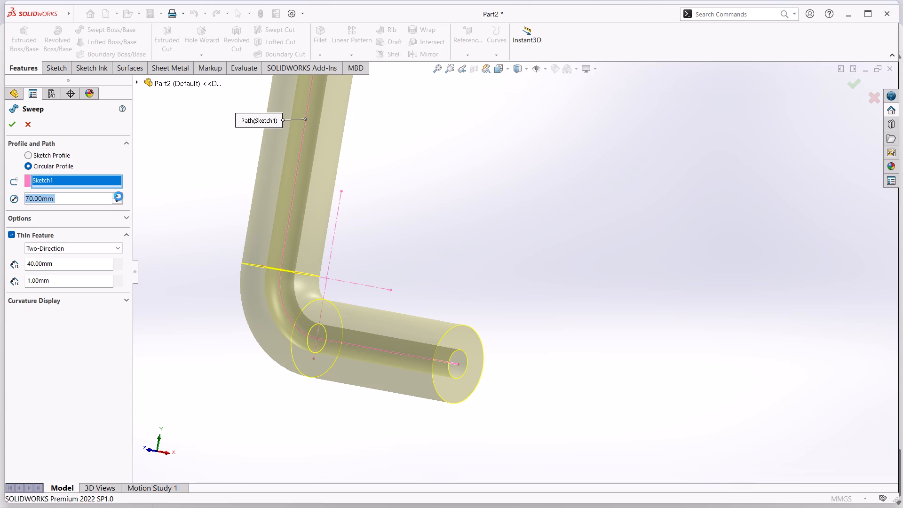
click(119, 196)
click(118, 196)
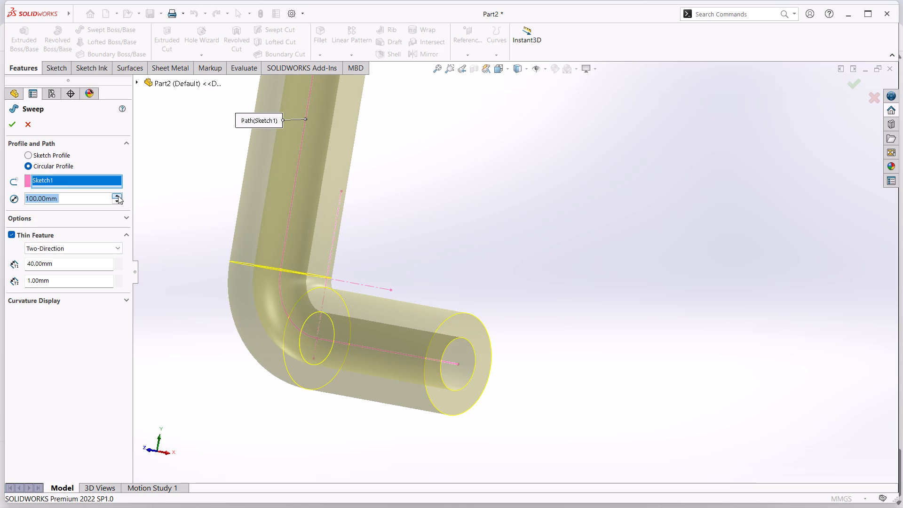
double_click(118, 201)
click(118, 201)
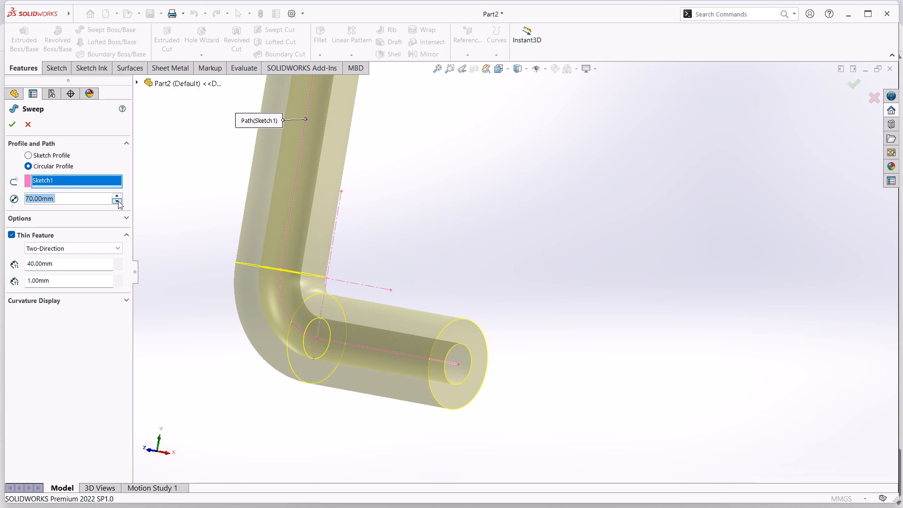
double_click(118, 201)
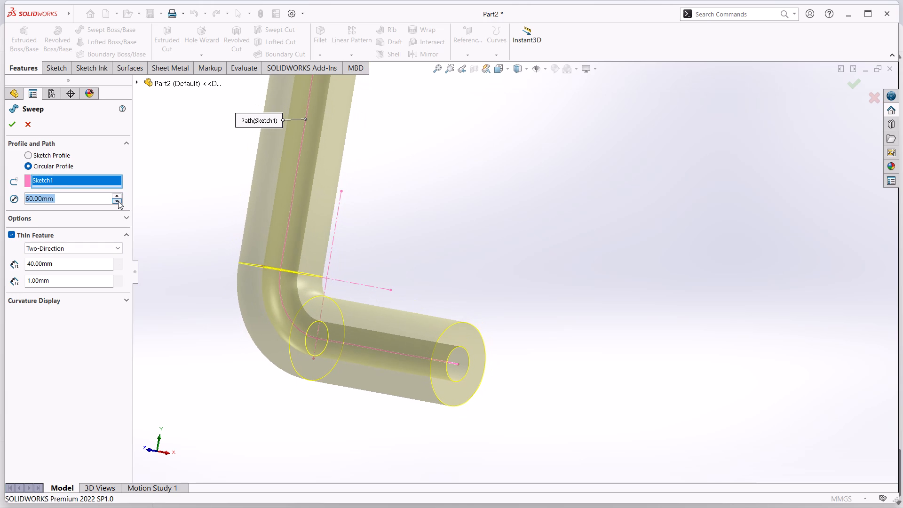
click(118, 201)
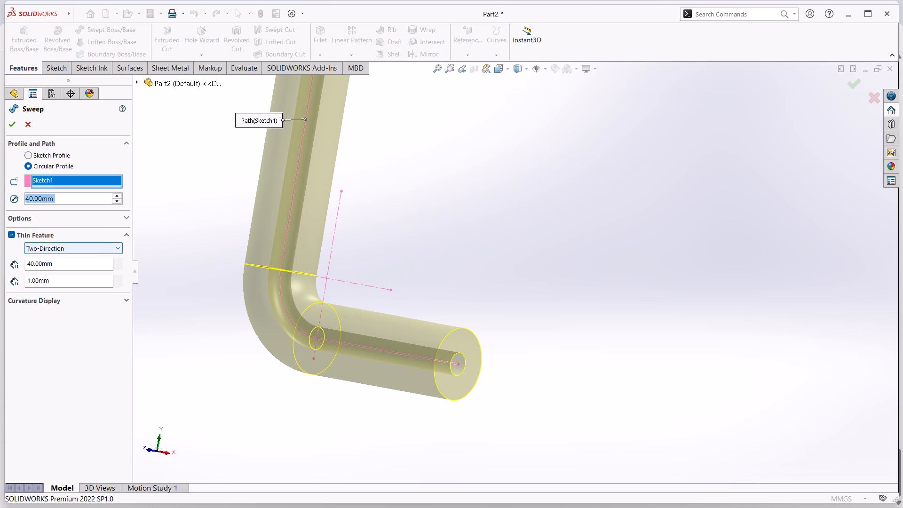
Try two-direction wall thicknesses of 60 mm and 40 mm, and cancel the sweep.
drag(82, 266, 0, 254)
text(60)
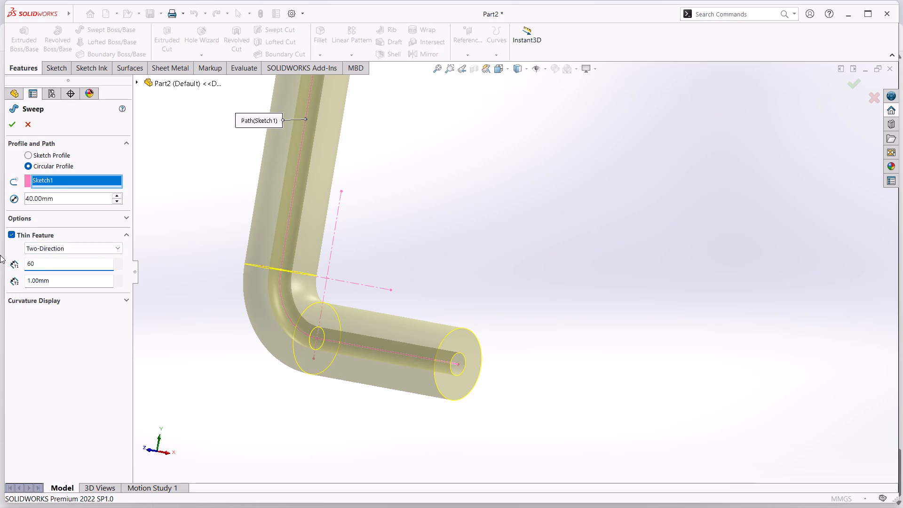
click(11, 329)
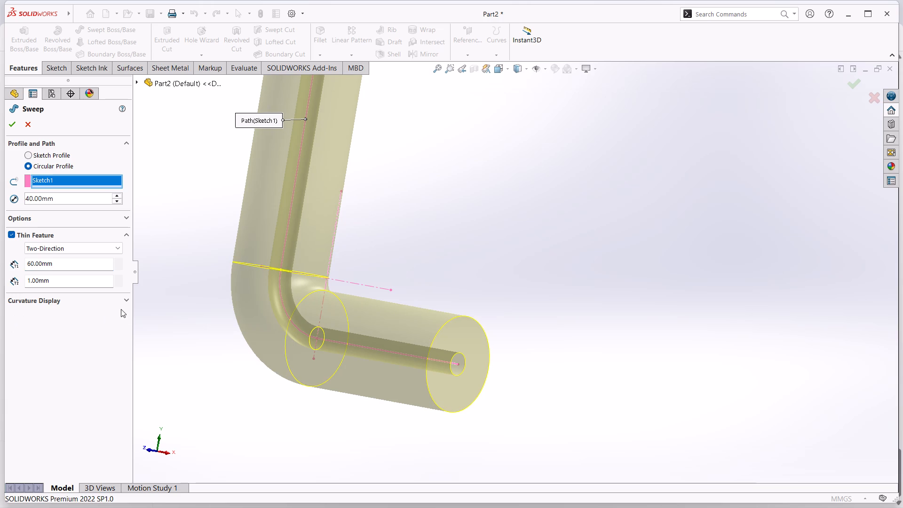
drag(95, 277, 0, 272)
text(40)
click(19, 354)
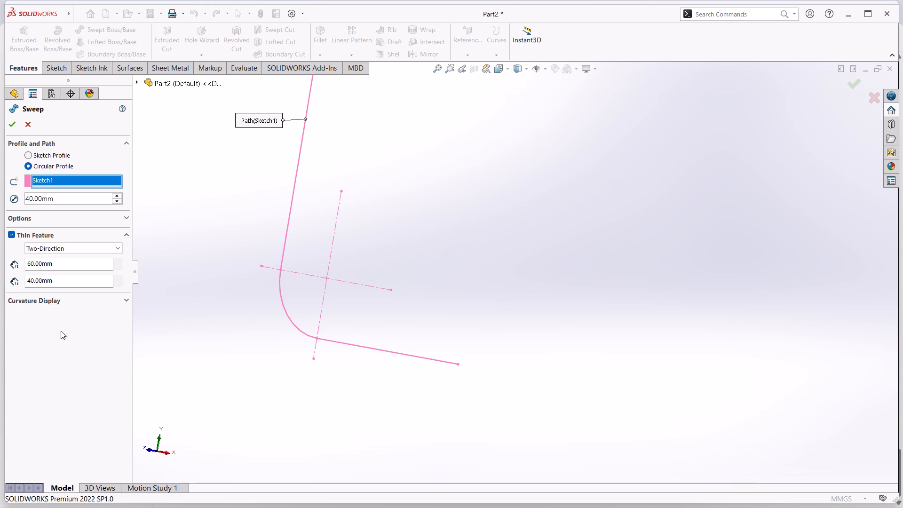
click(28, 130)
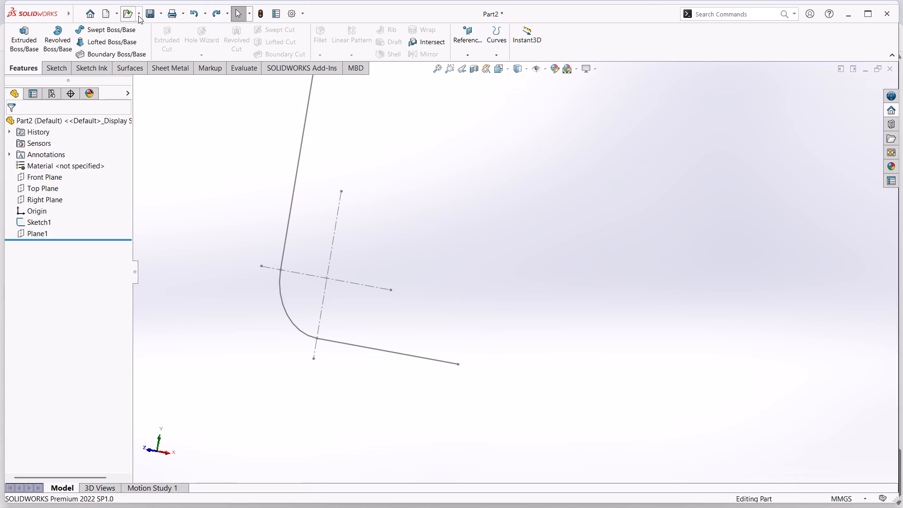
Start a new Swept Boss/Base for the L-shaped pipe.
click(125, 30)
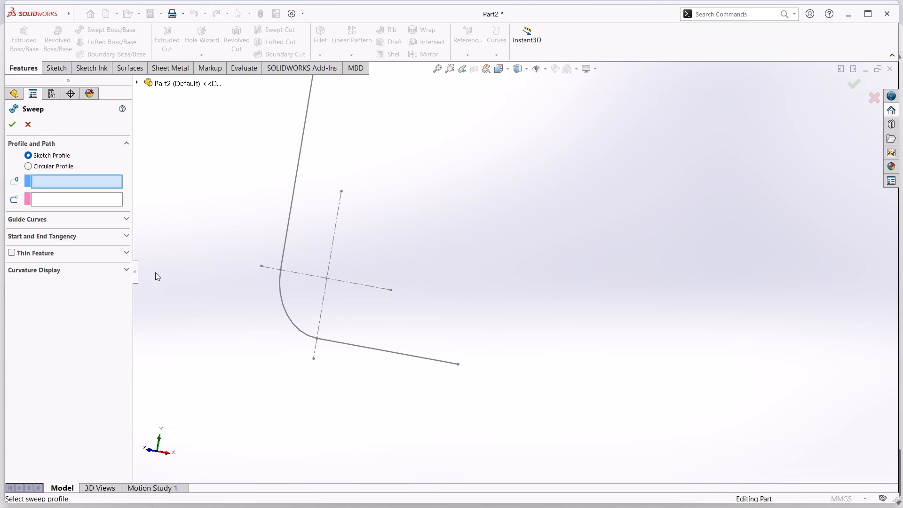
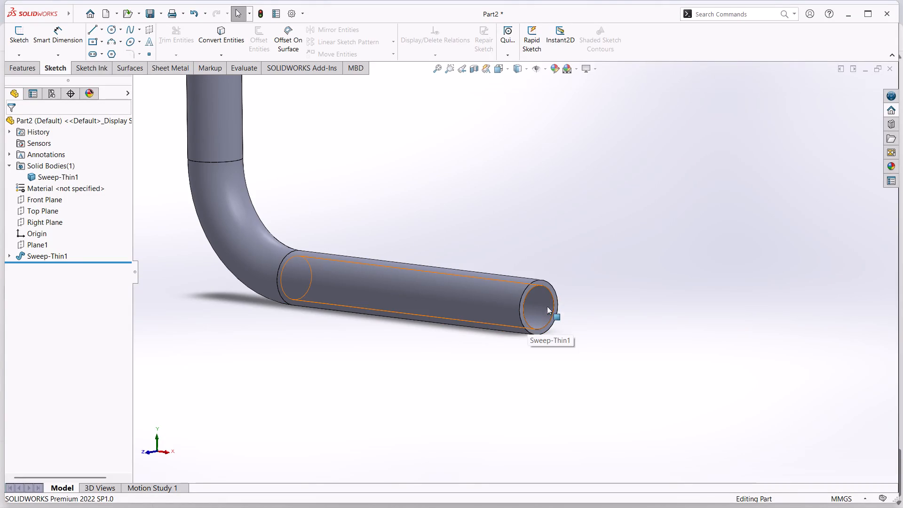
Start a sketch on the horizontal pipe's annular end face and draw a centre rectangle about 59 × 54 mm centred on the bore.
click(545, 283)
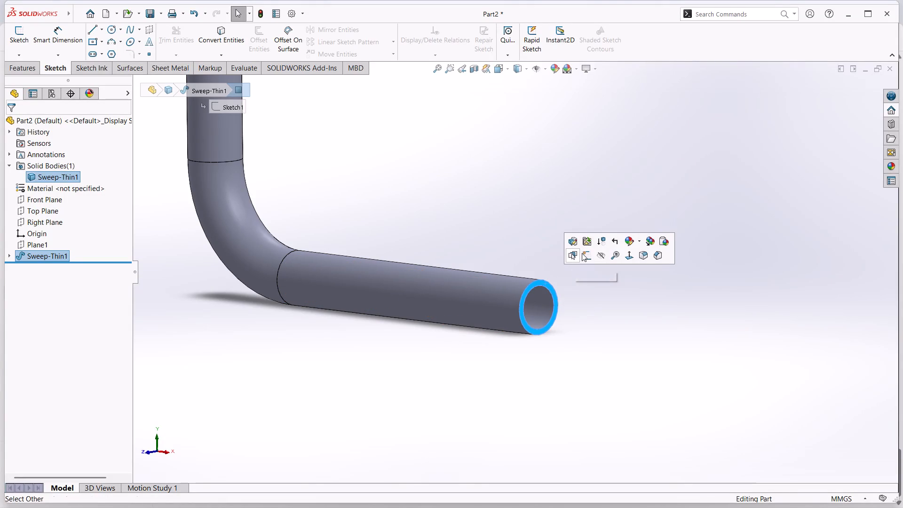
click(583, 253)
scroll(531, 456, down, 6)
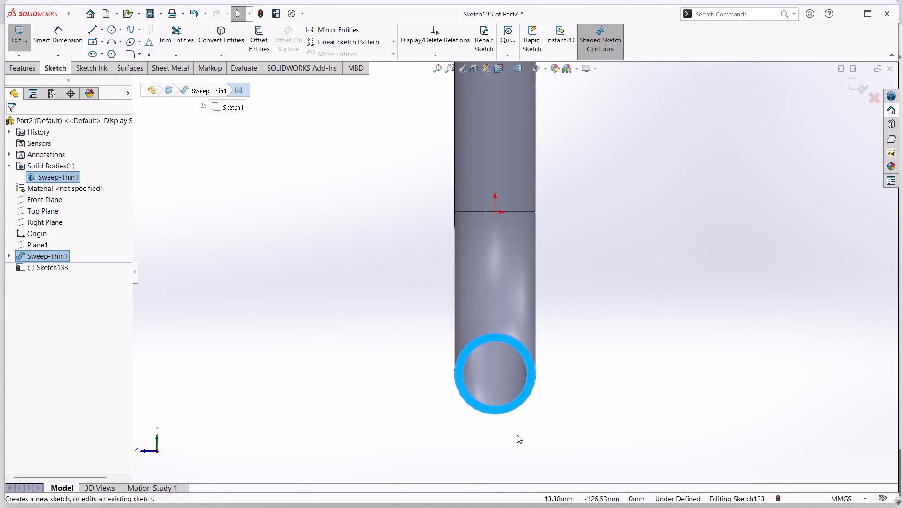
scroll(517, 435, down, 5)
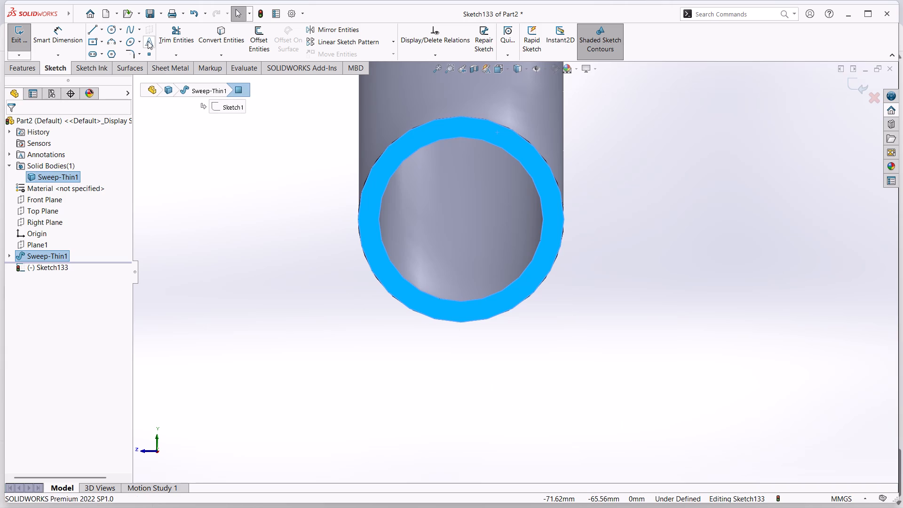
click(89, 43)
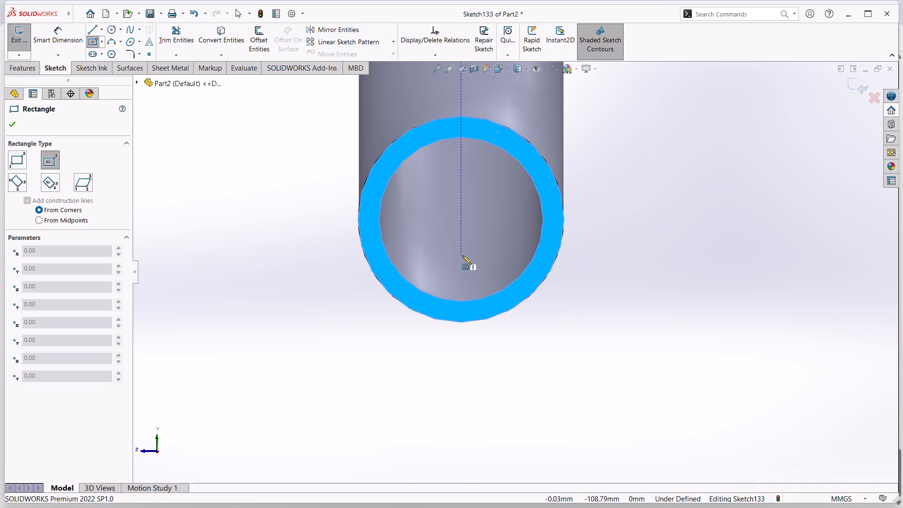
click(461, 220)
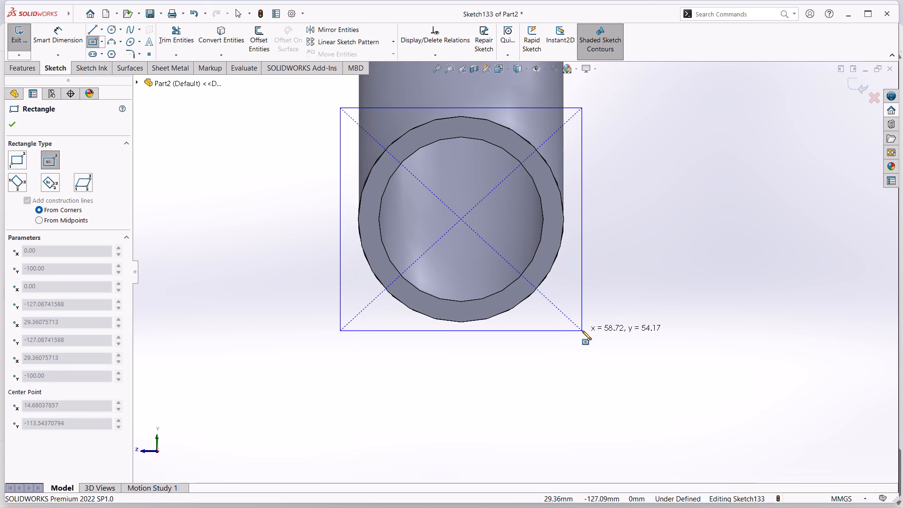
click(582, 331)
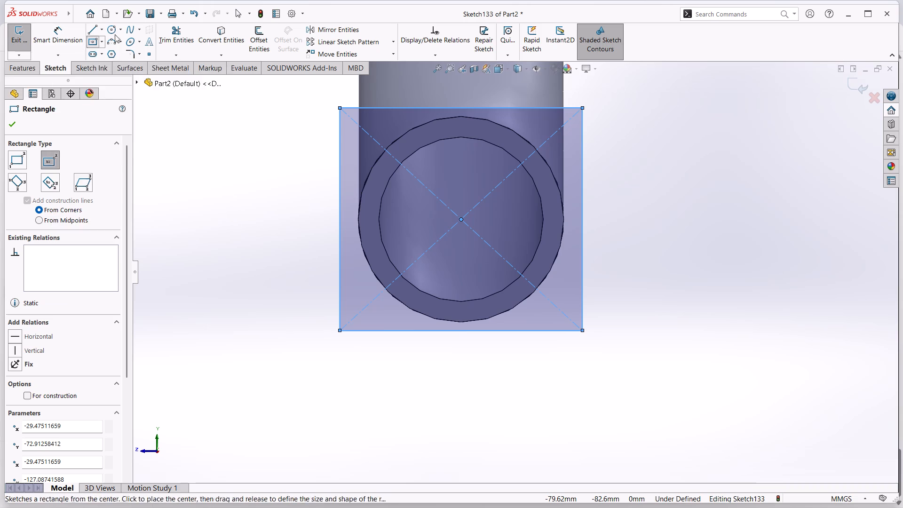
Dimension the rectangle's height and width to 140 mm each.
click(63, 36)
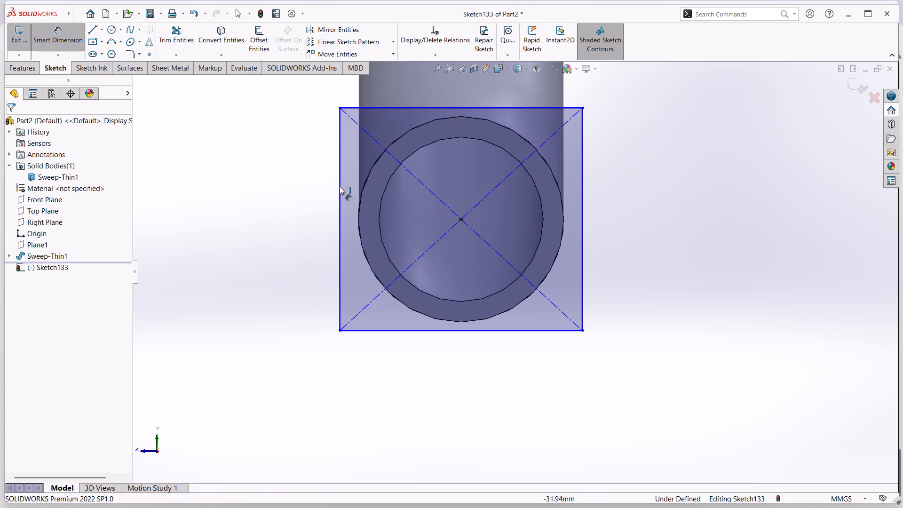
click(341, 242)
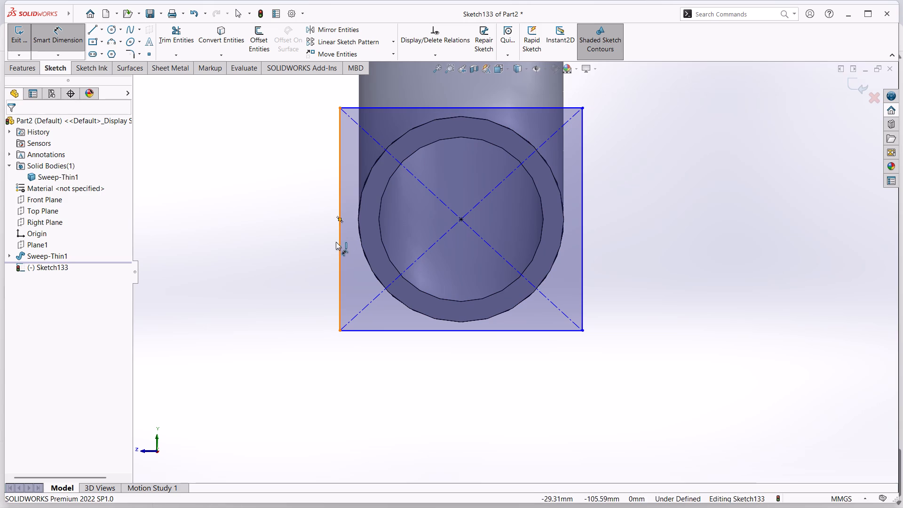
click(301, 242)
text(140)
key(Return)
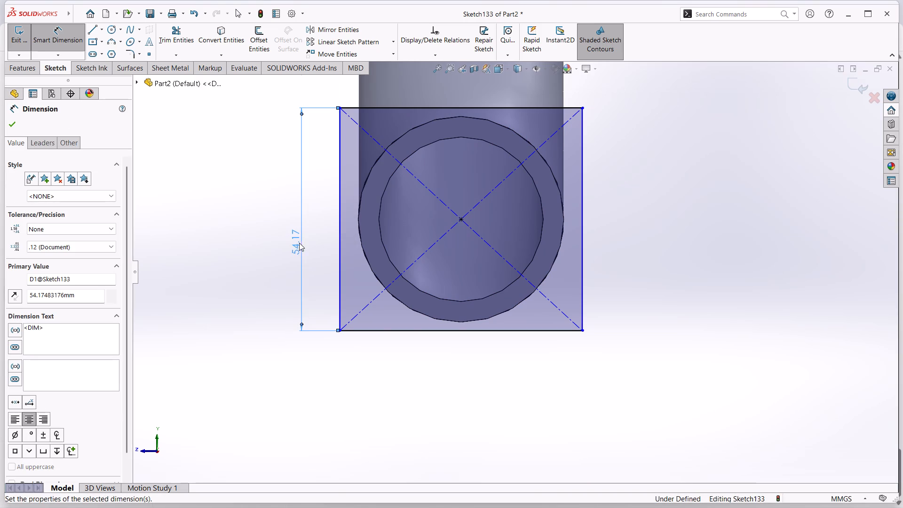
scroll(374, 377, up, 4)
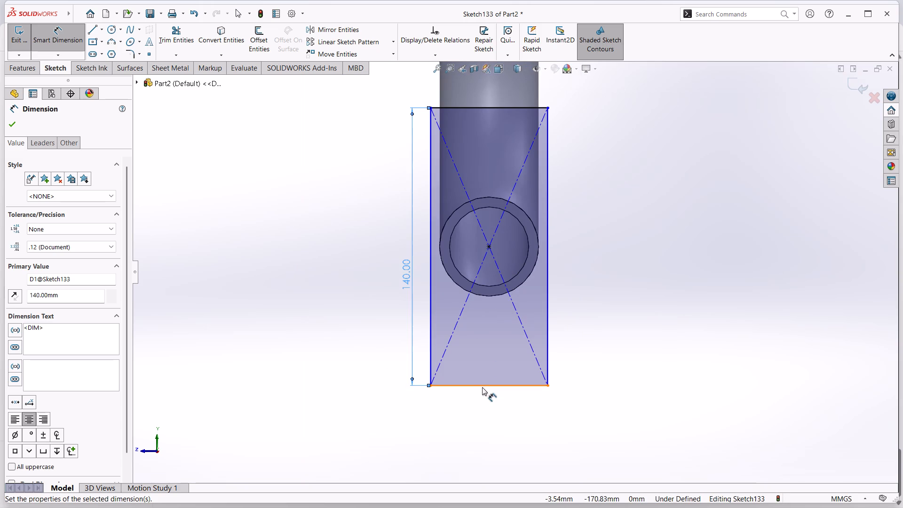
click(481, 387)
click(468, 425)
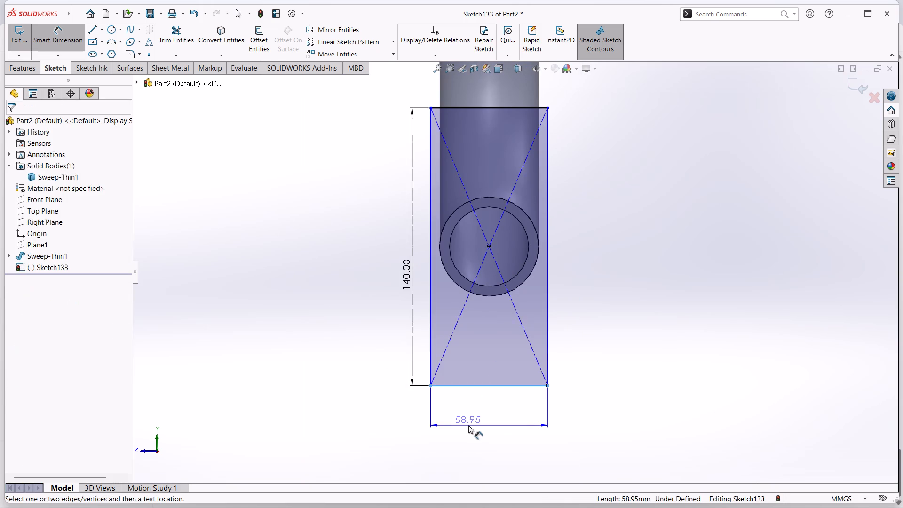
text(140)
key(Return)
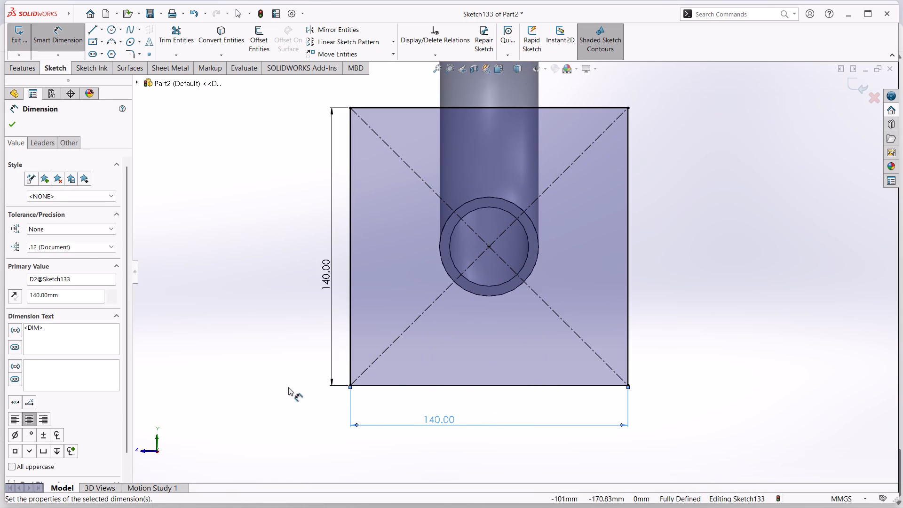
click(288, 387)
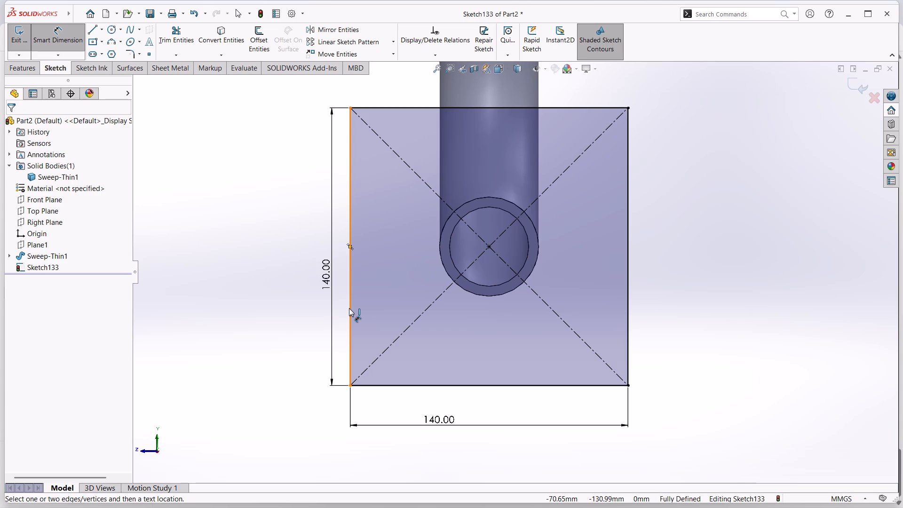
Examine the square sketch's position at the pipe end from several viewing angles.
middle_drag(246, 267, 254, 267)
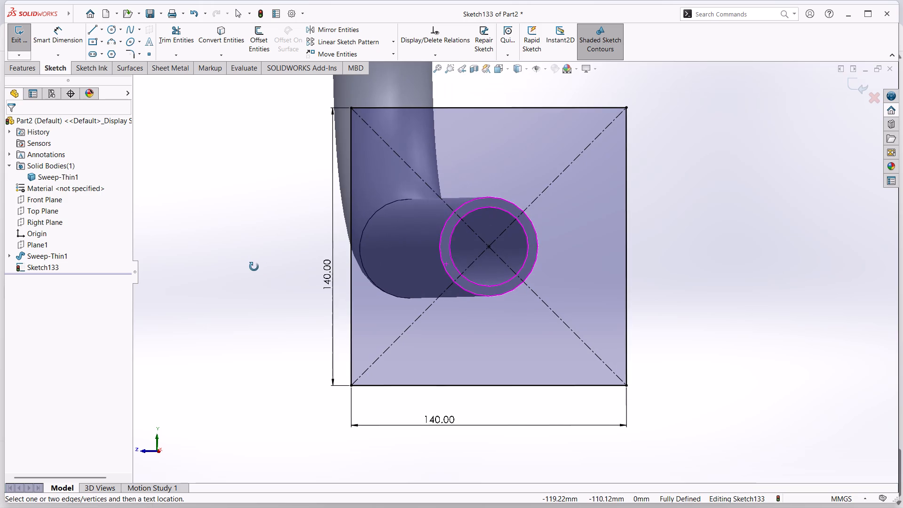
middle_drag(254, 267, 267, 267)
scroll(267, 267, up, 3)
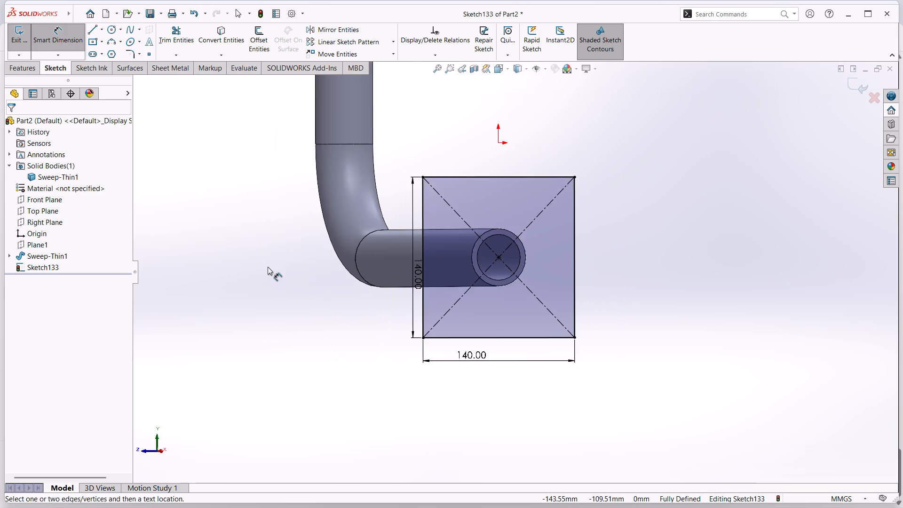
middle_drag(268, 267, 313, 272)
scroll(339, 273, up, 4)
scroll(551, 251, down, 2)
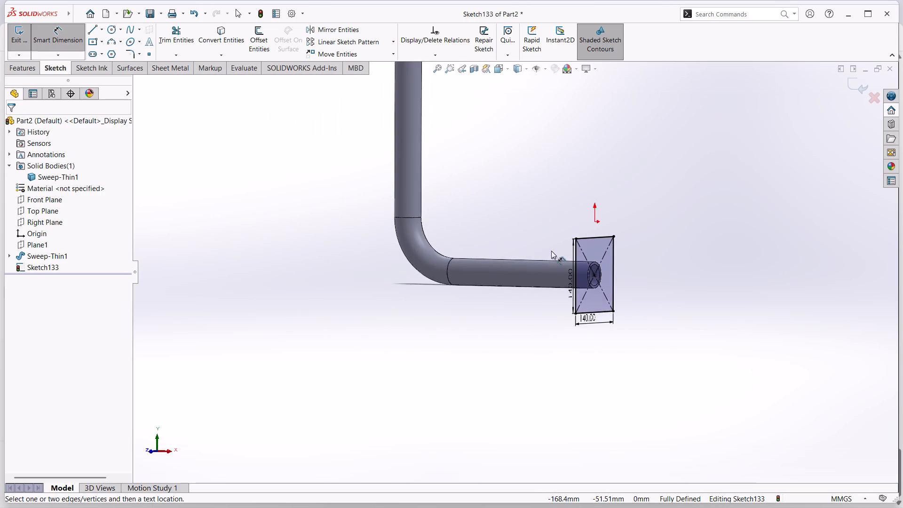
scroll(551, 251, down, 2)
scroll(511, 302, up, 1)
middle_drag(511, 302, 543, 293)
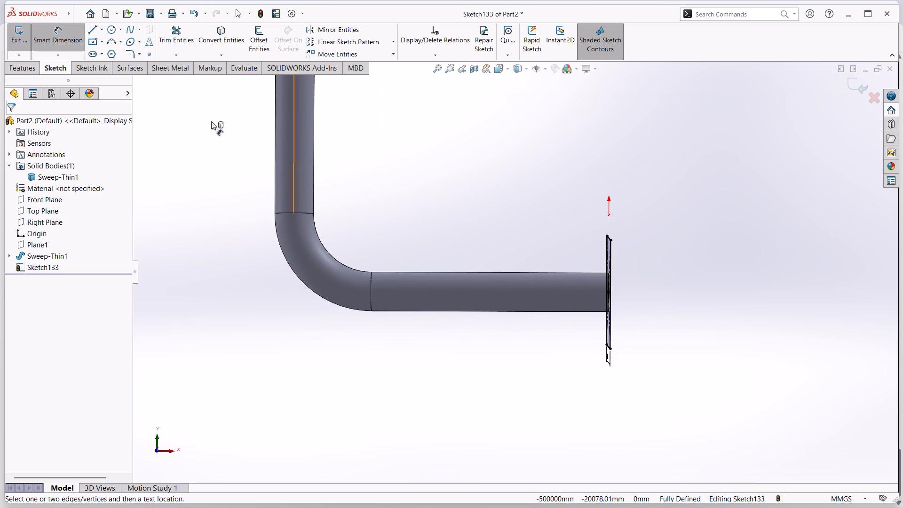
Close the sketch and extrude the square 5 mm blind in the reversed direction, back over the pipe, with merged result.
click(17, 33)
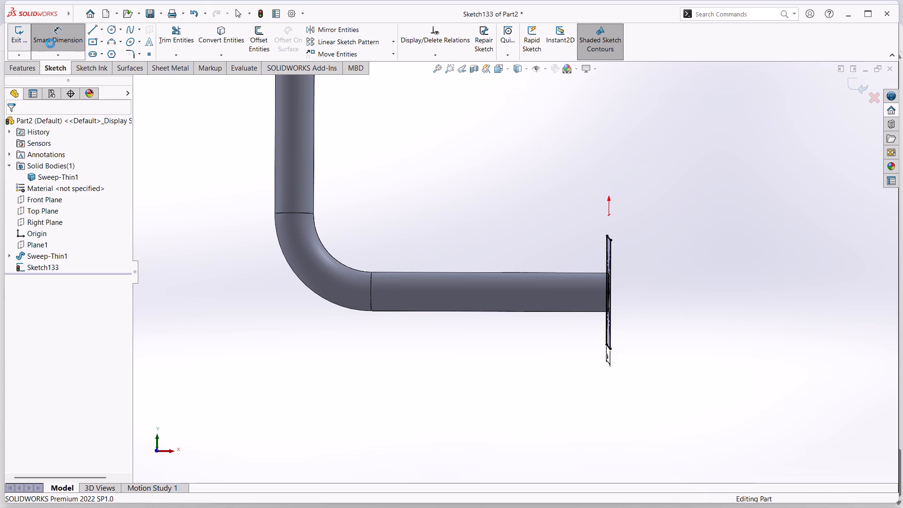
click(25, 72)
click(24, 37)
scroll(570, 183, up, 1)
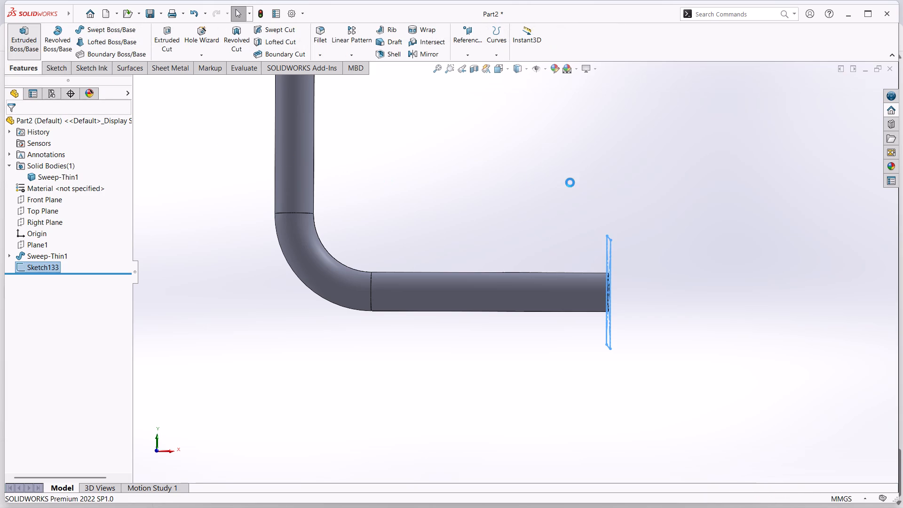
scroll(570, 183, down, 1)
scroll(707, 276, down, 3)
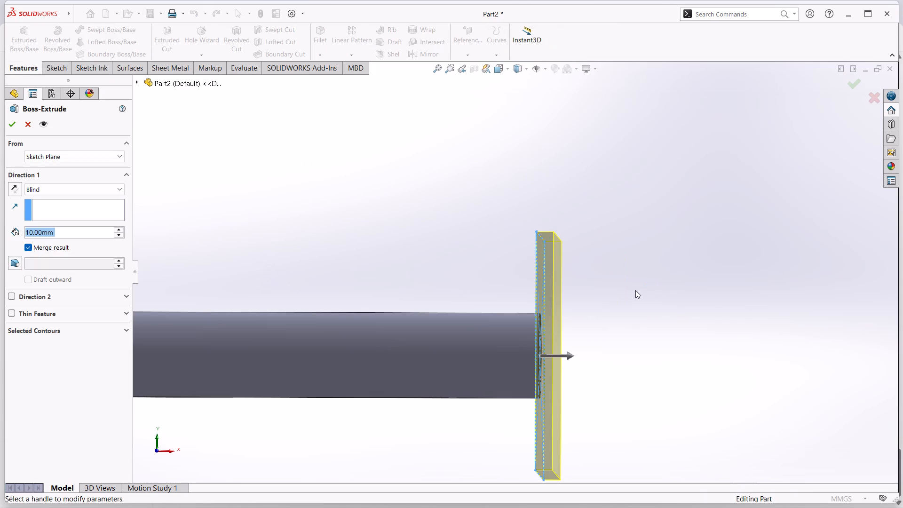
click(15, 193)
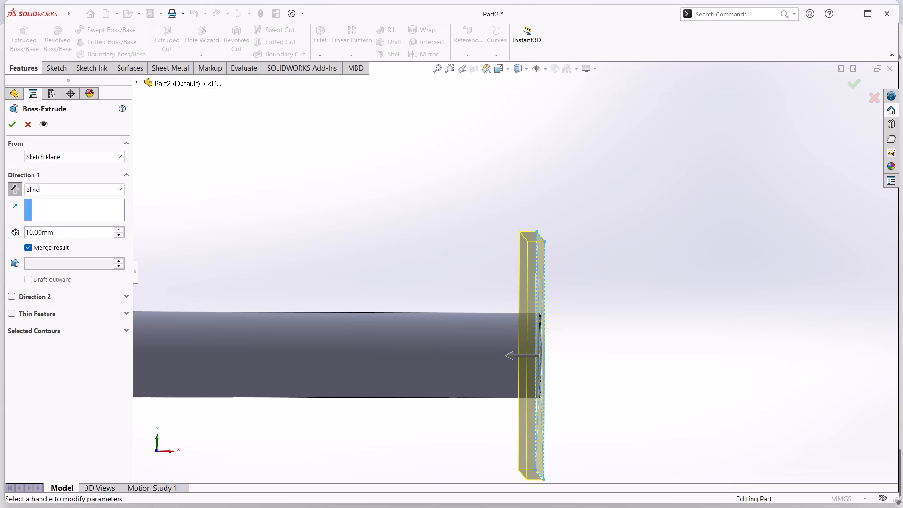
drag(81, 233, 17, 232)
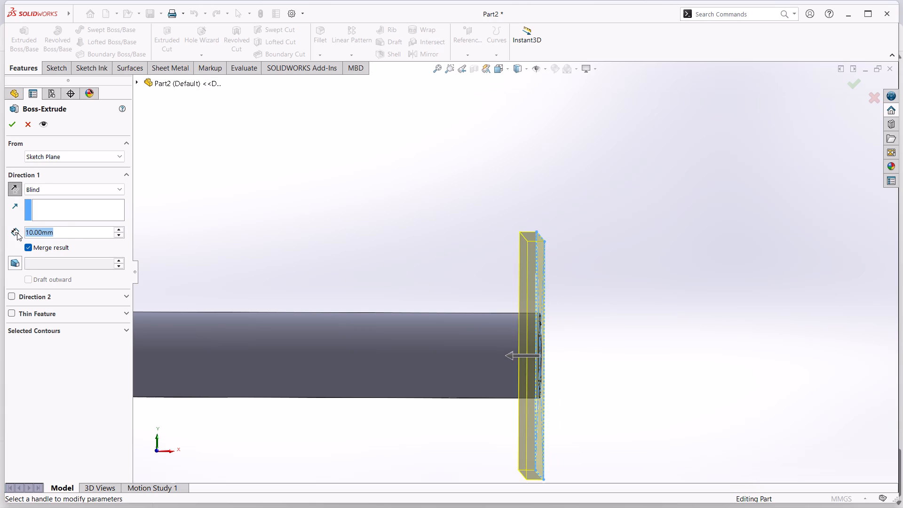
key(5)
key(Return)
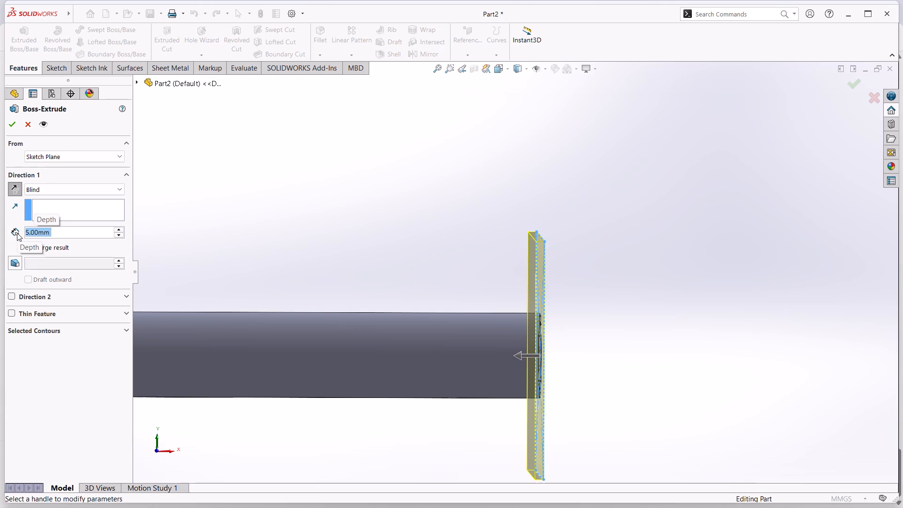
click(8, 122)
Start a sketch on the square plate's face on the side where the pipe joins it.
scroll(586, 319, up, 2)
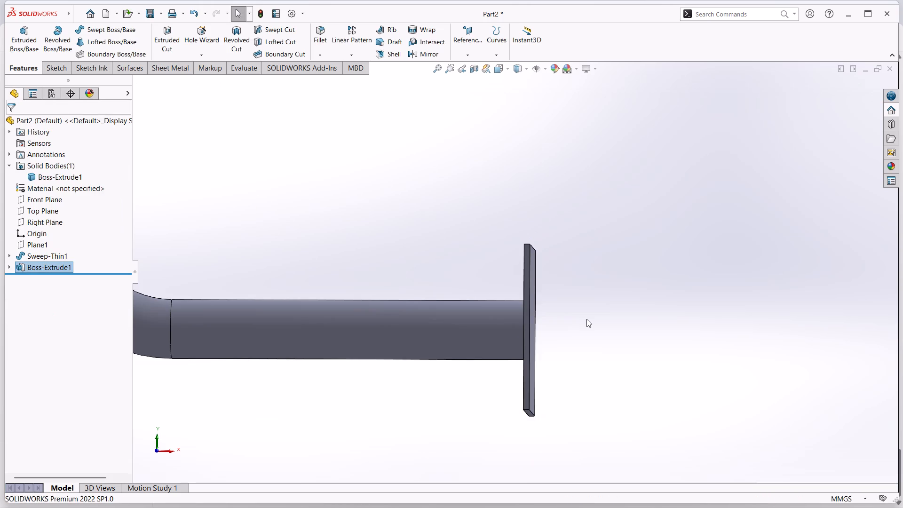
middle_drag(586, 319, 560, 330)
middle_click(563, 327)
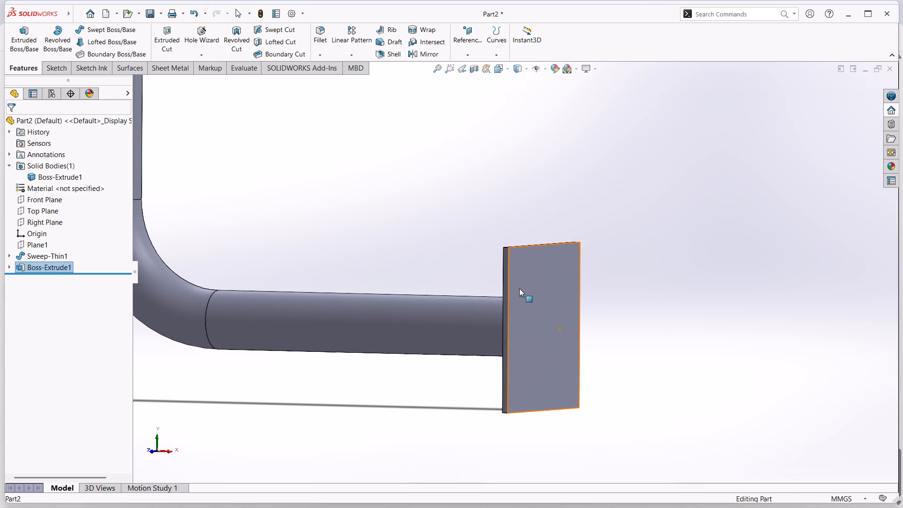
middle_drag(441, 263, 518, 302)
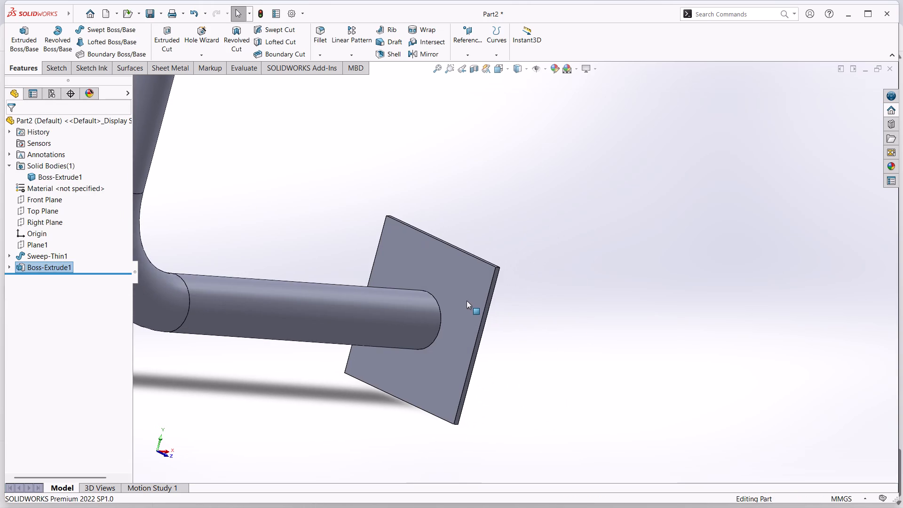
click(455, 297)
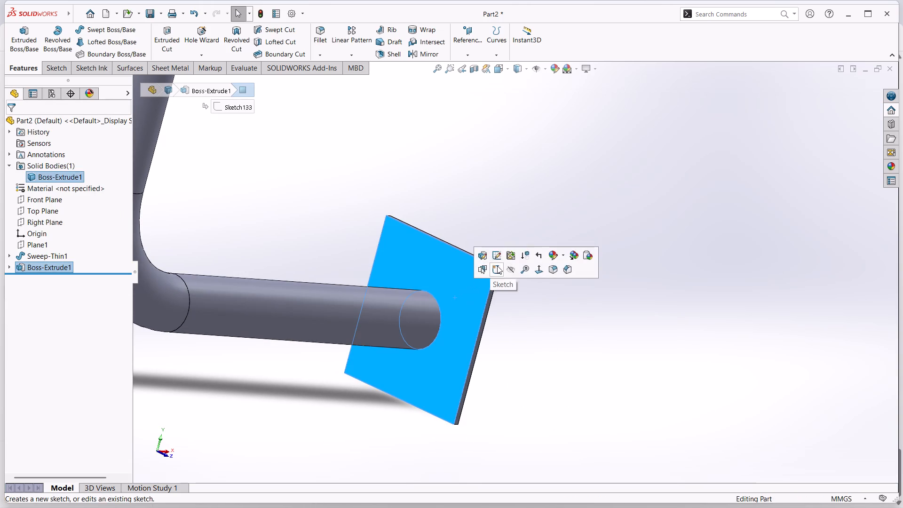
click(497, 265)
Inspect the end plate from several angles and close the empty sketch on its pipe-side face.
scroll(499, 427, down, 5)
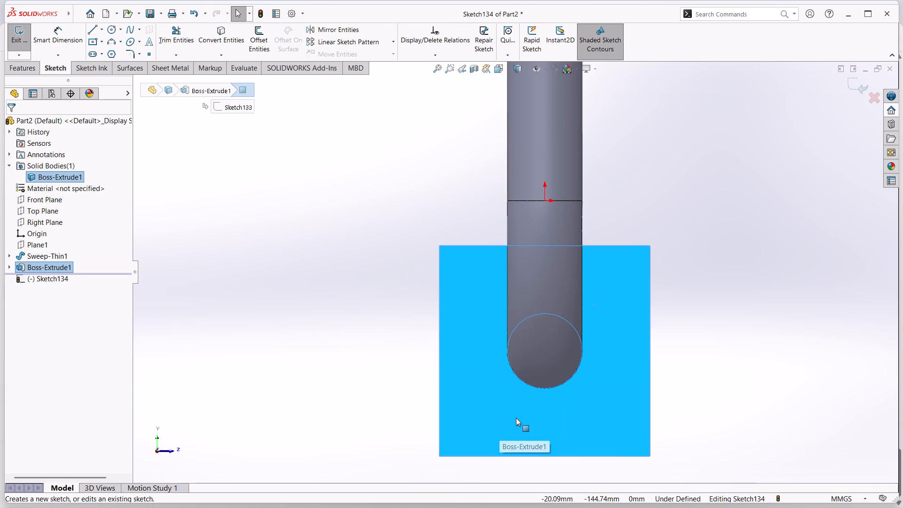
scroll(516, 418, down, 3)
middle_drag(516, 418, 504, 428)
middle_drag(504, 428, 524, 315)
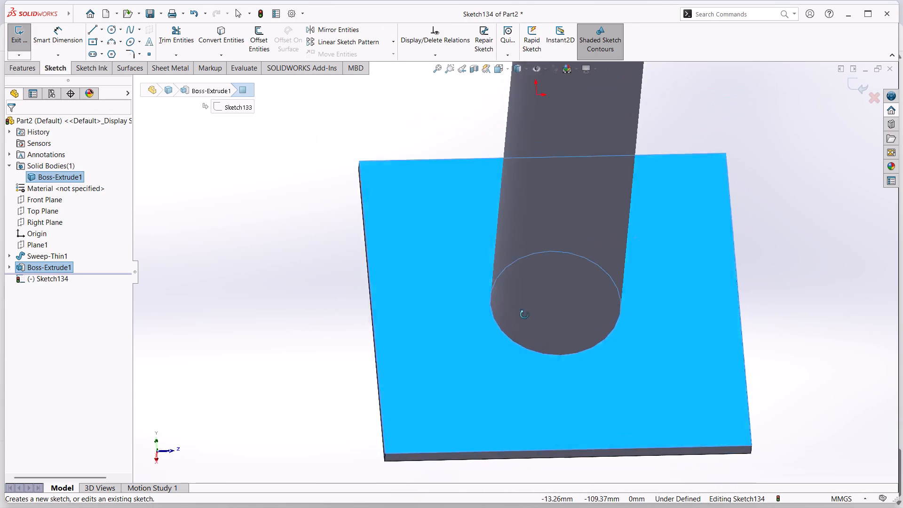
middle_drag(524, 315, 527, 253)
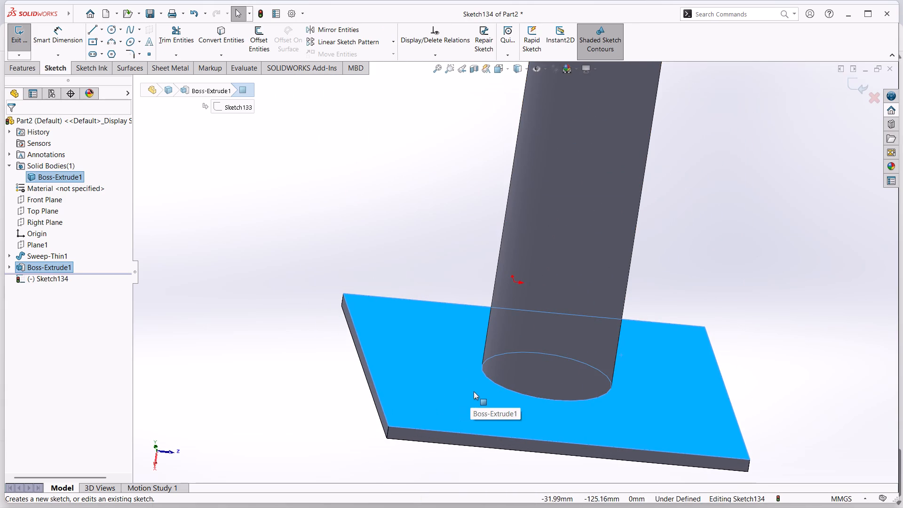
middle_drag(474, 391, 463, 362)
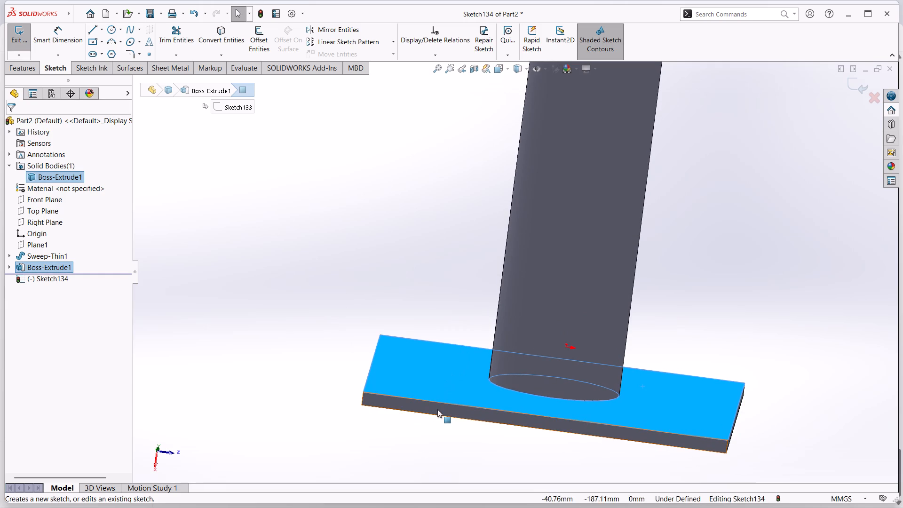
click(437, 409)
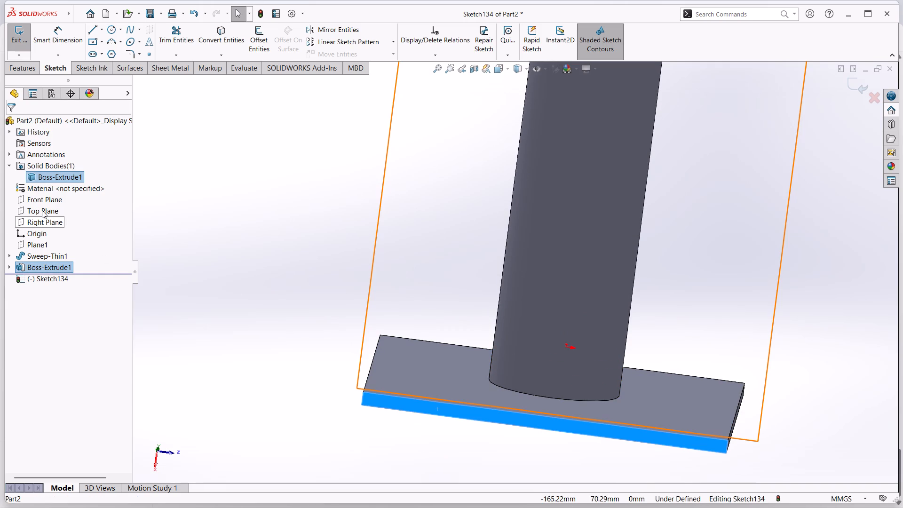
middle_drag(42, 211, 77, 239)
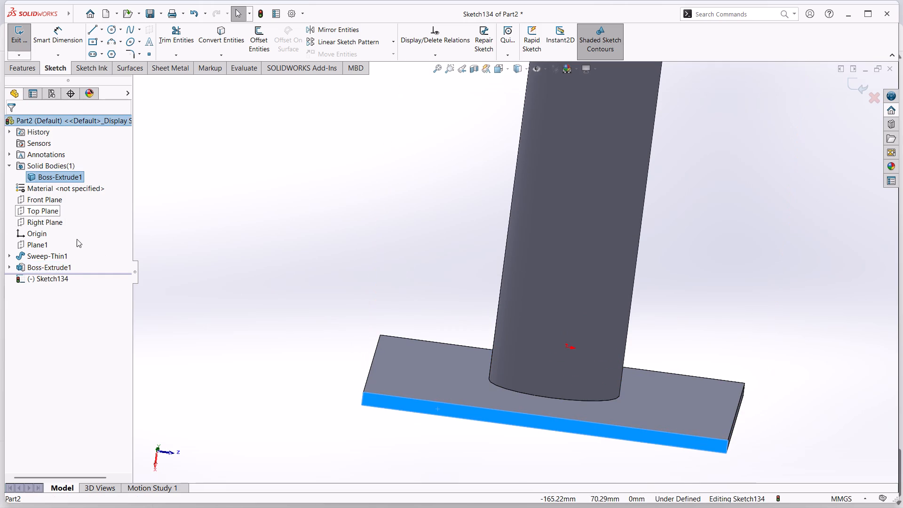
middle_drag(77, 239, 77, 239)
click(55, 197)
click(60, 183)
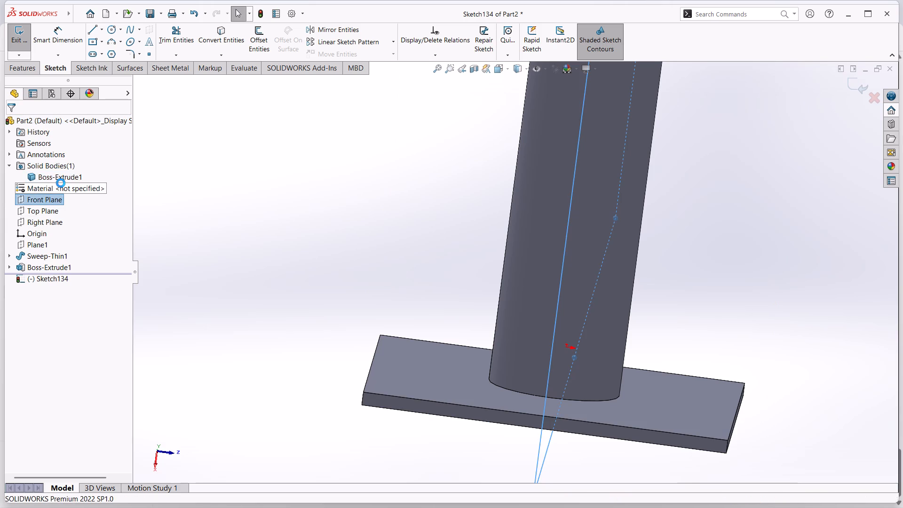
scroll(542, 330, up, 1)
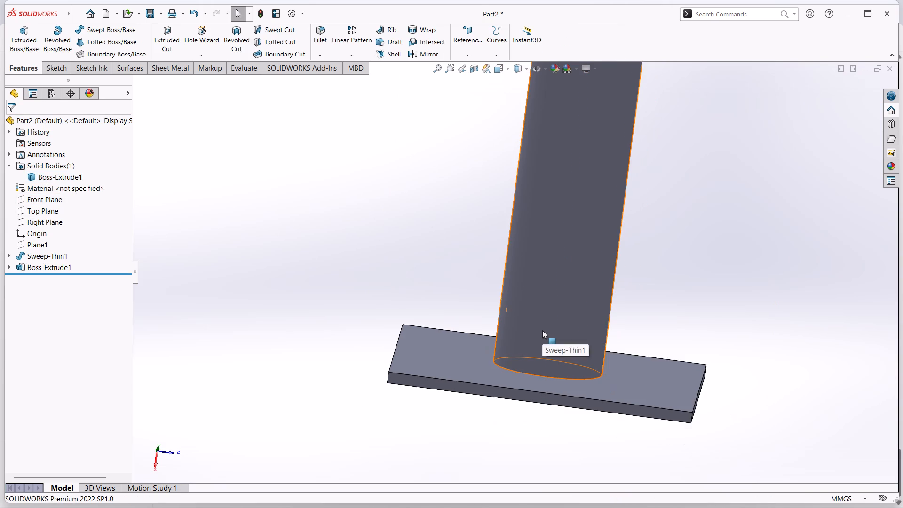
scroll(542, 330, up, 3)
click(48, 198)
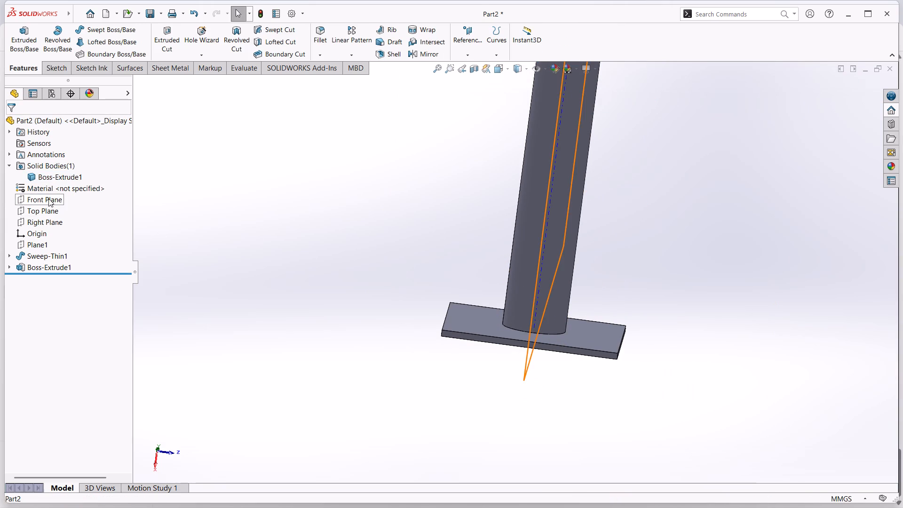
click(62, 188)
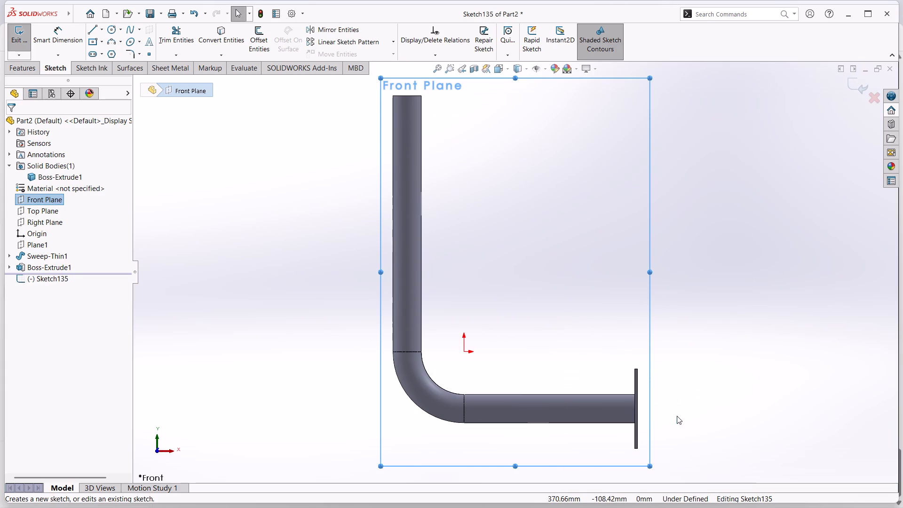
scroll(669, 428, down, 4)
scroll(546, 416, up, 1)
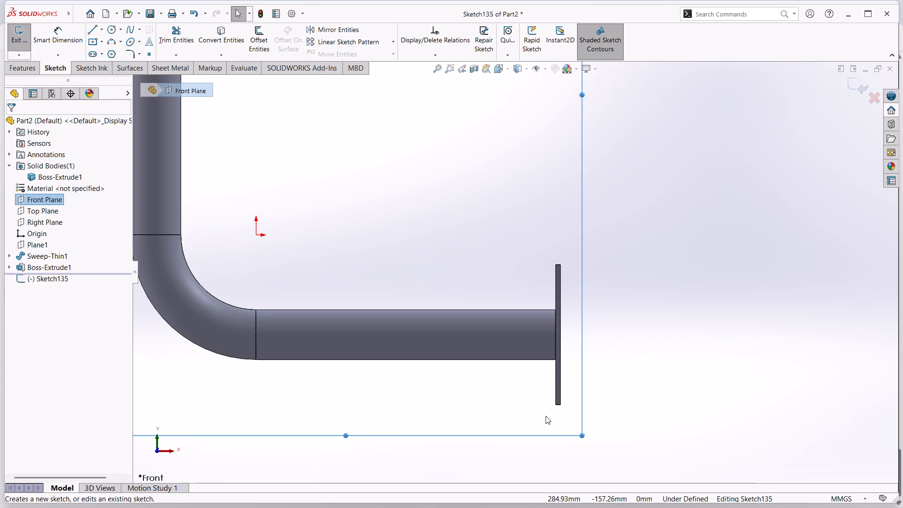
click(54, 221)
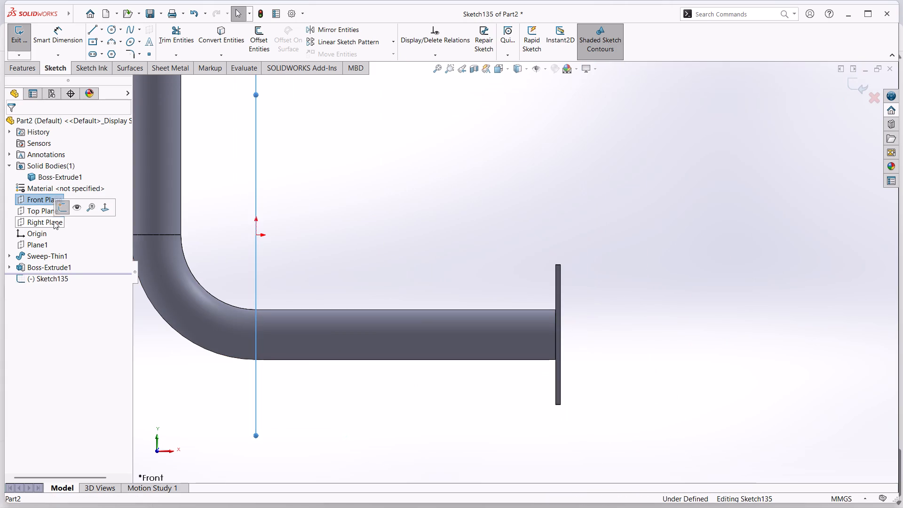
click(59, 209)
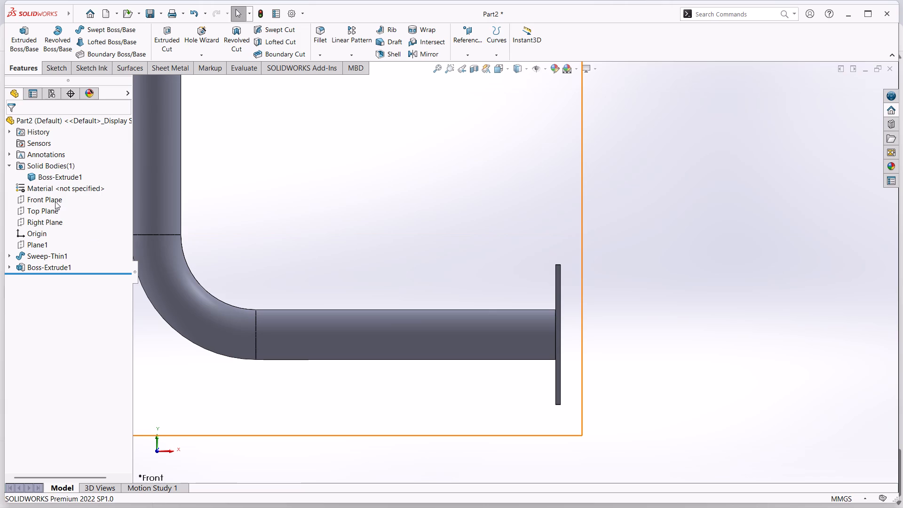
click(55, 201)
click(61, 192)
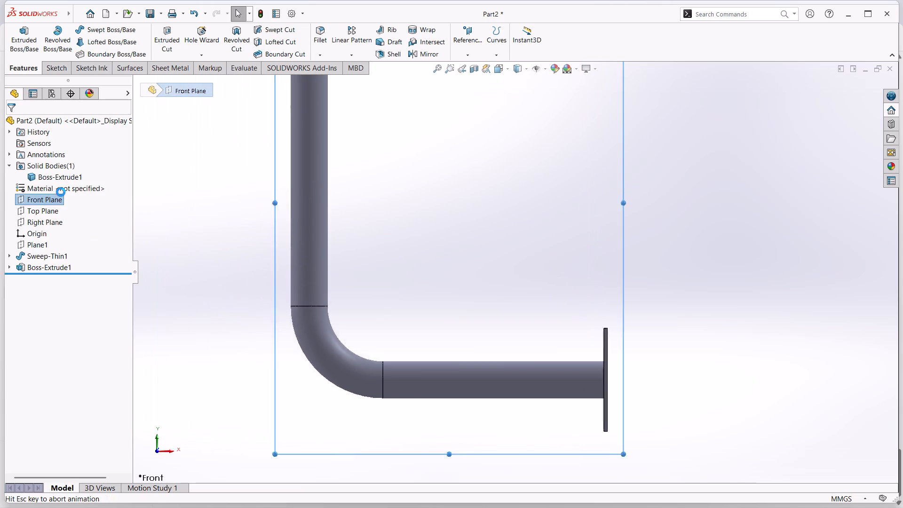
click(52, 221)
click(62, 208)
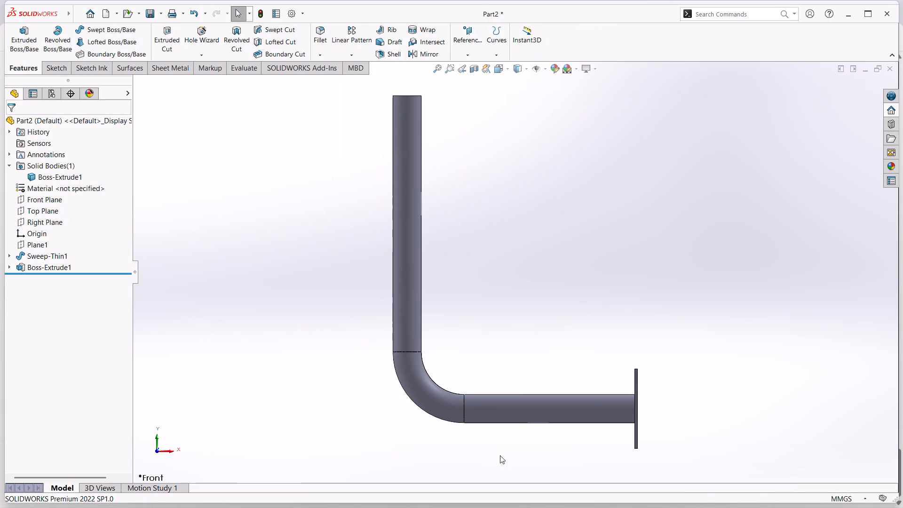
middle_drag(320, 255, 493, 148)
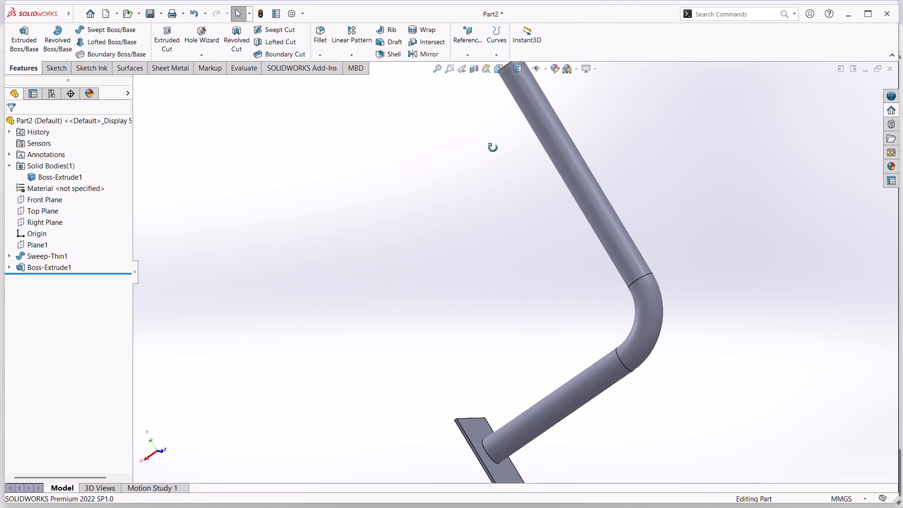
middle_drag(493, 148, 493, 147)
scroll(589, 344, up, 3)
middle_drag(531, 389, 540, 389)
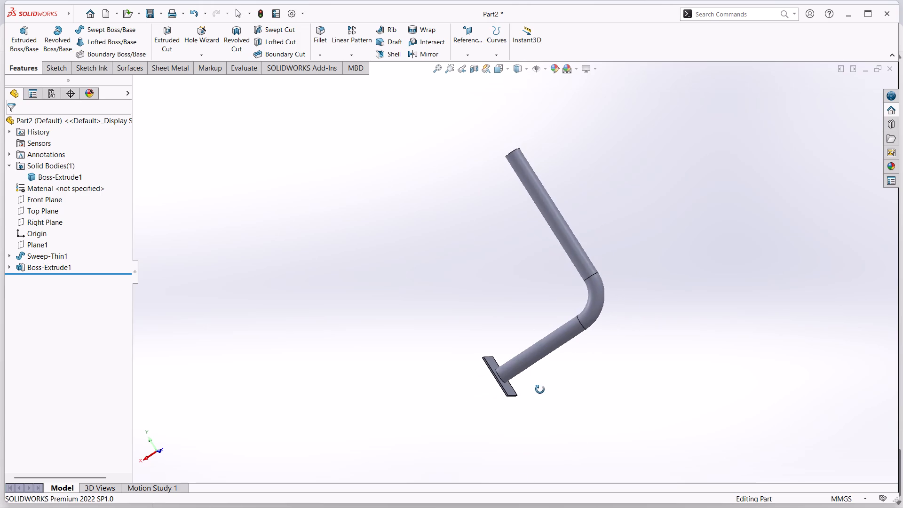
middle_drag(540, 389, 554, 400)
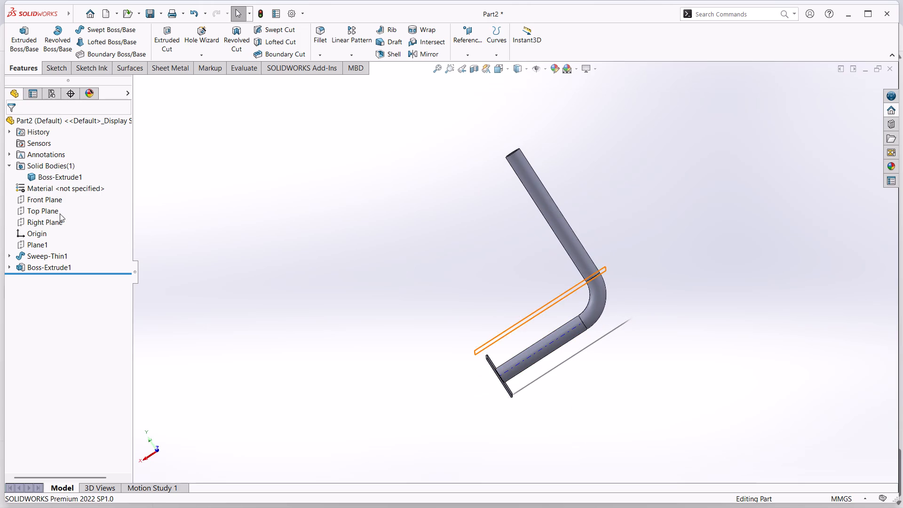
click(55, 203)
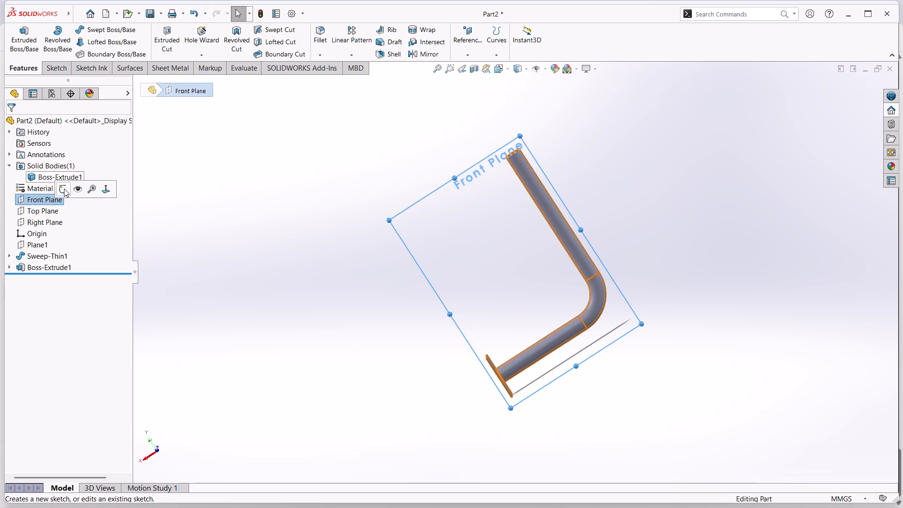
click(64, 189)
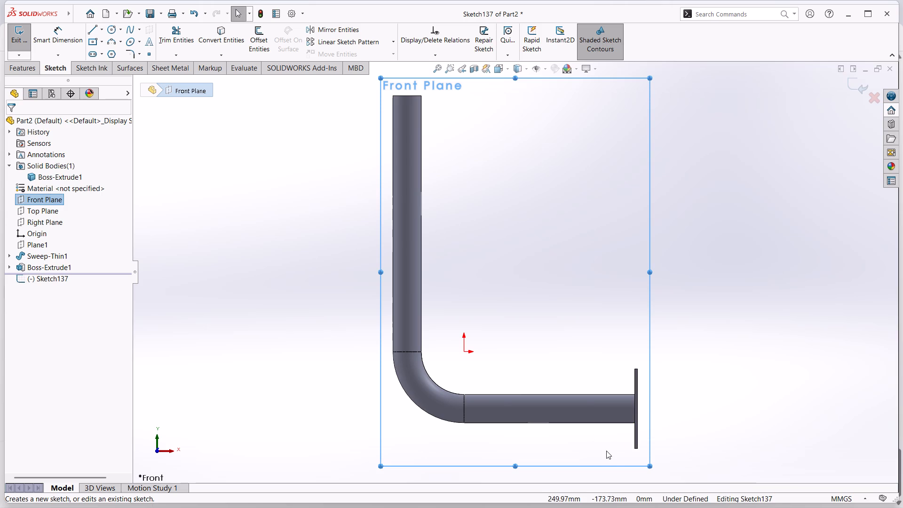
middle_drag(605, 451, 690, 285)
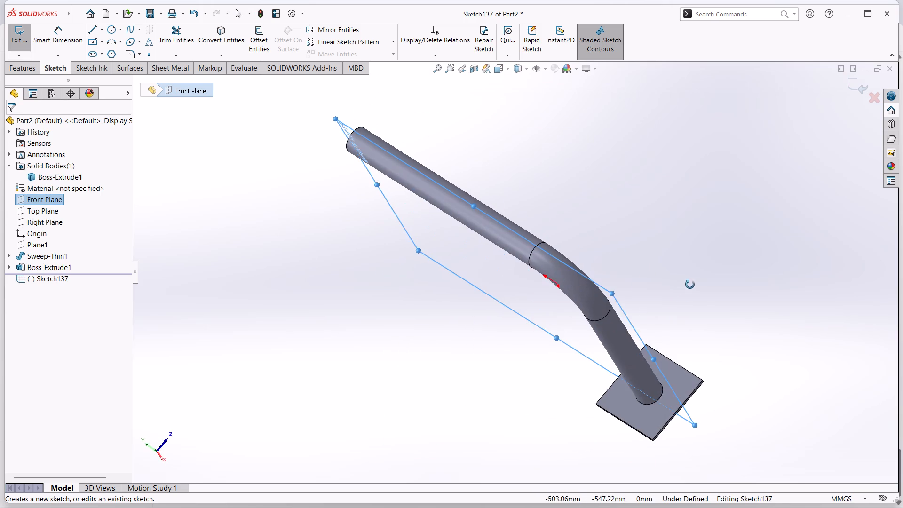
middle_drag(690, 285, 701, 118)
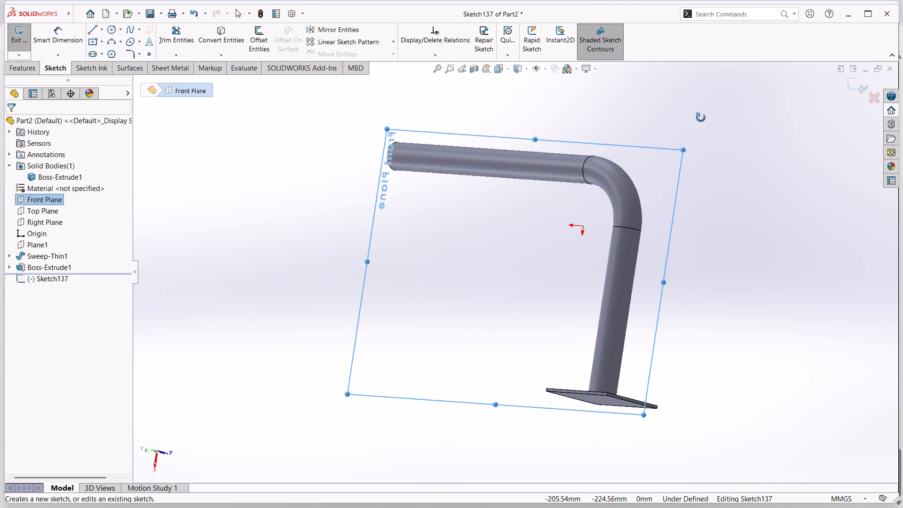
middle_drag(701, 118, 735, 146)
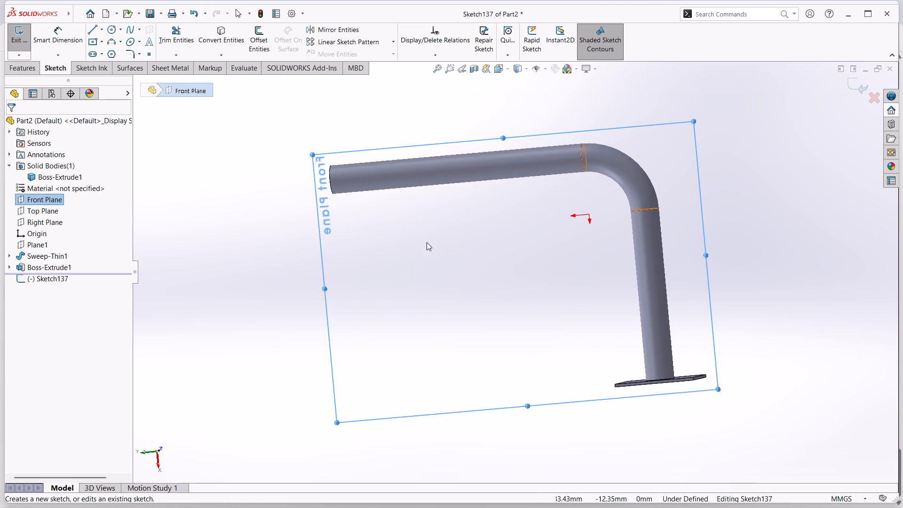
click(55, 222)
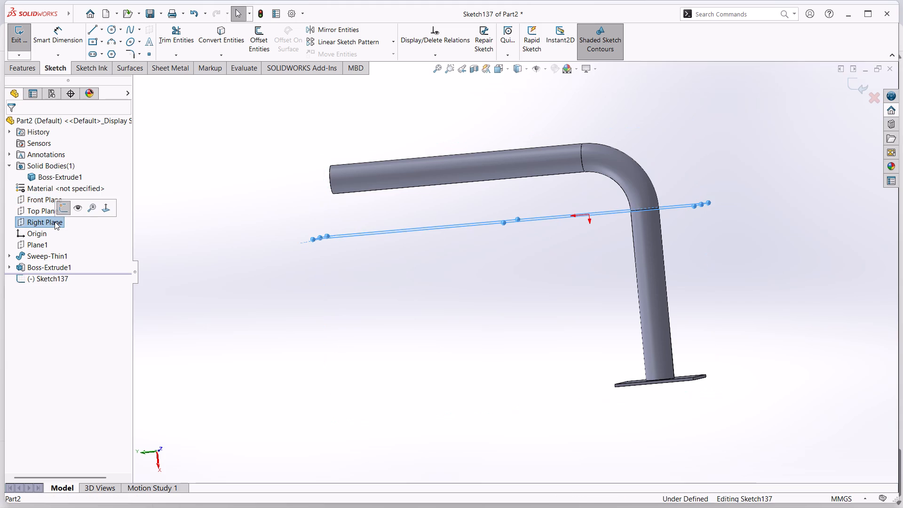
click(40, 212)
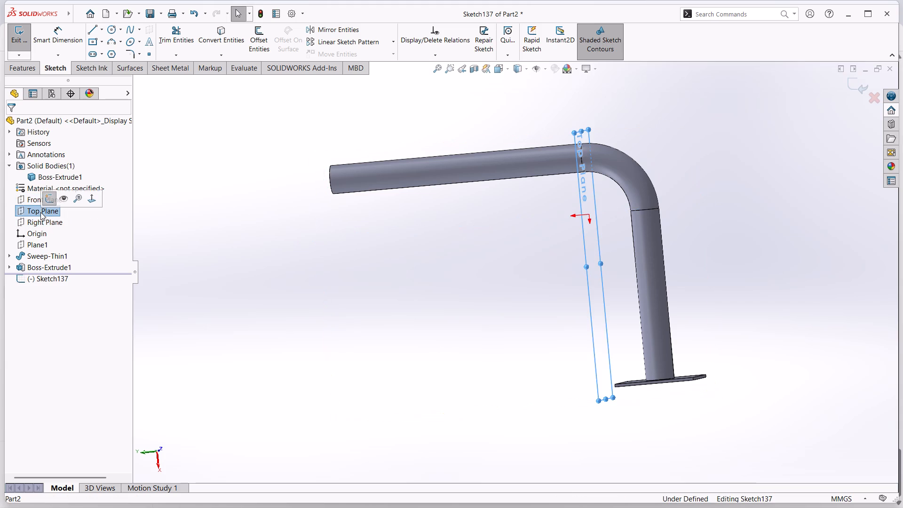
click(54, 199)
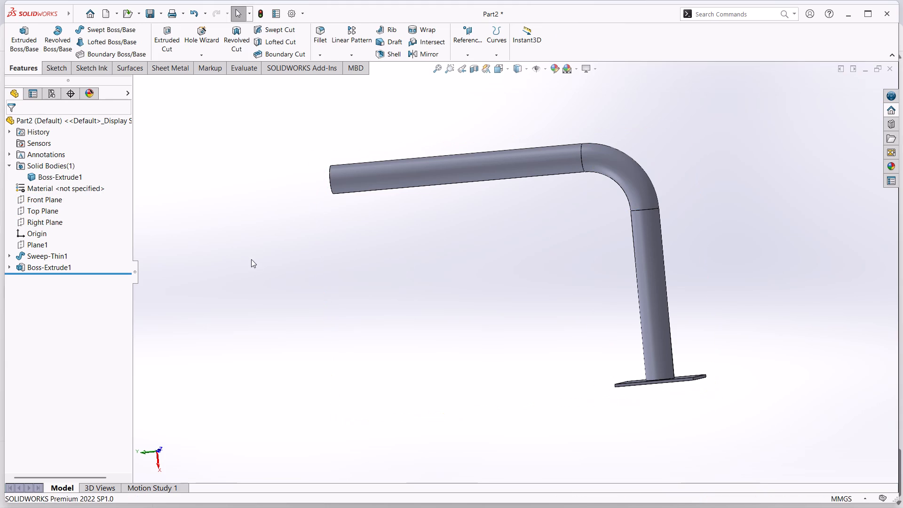
Start a sketch on the Top Plane.
click(37, 206)
click(42, 196)
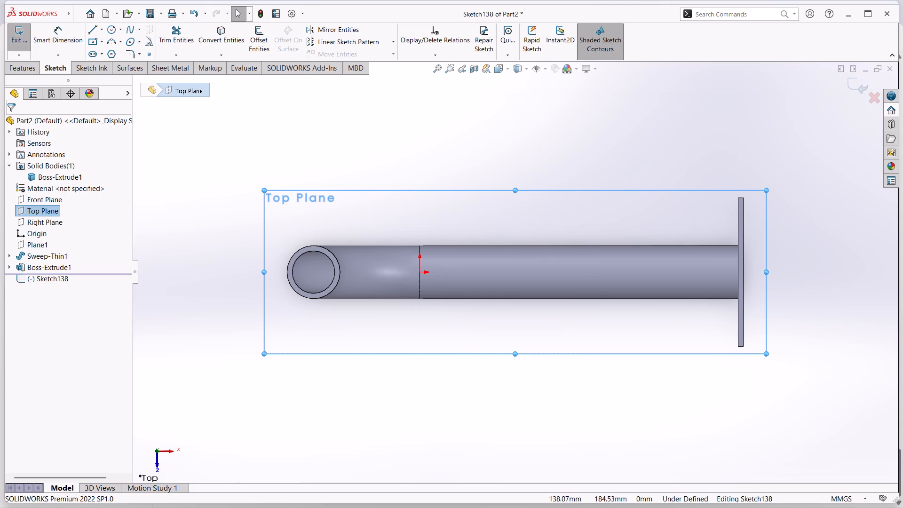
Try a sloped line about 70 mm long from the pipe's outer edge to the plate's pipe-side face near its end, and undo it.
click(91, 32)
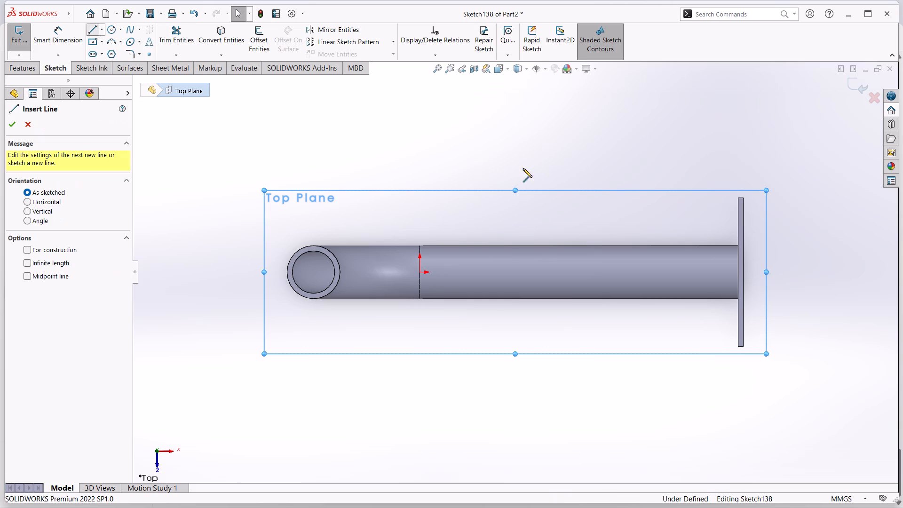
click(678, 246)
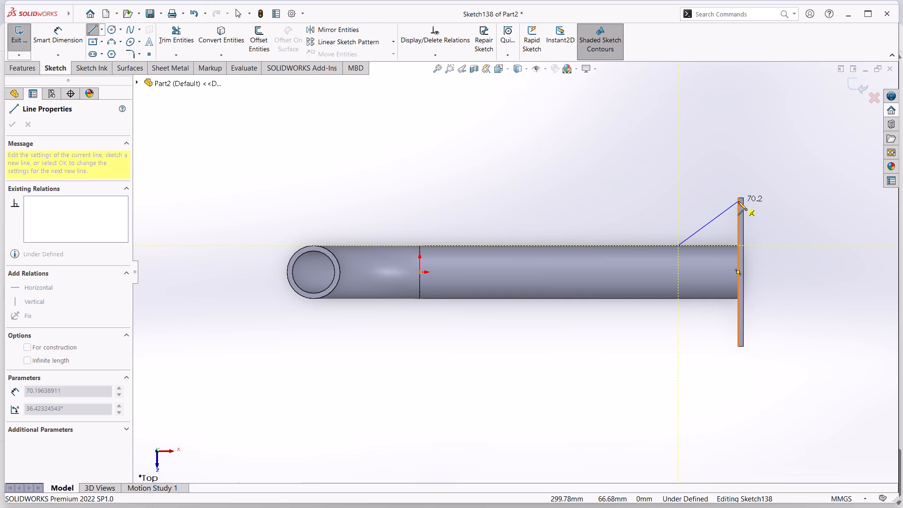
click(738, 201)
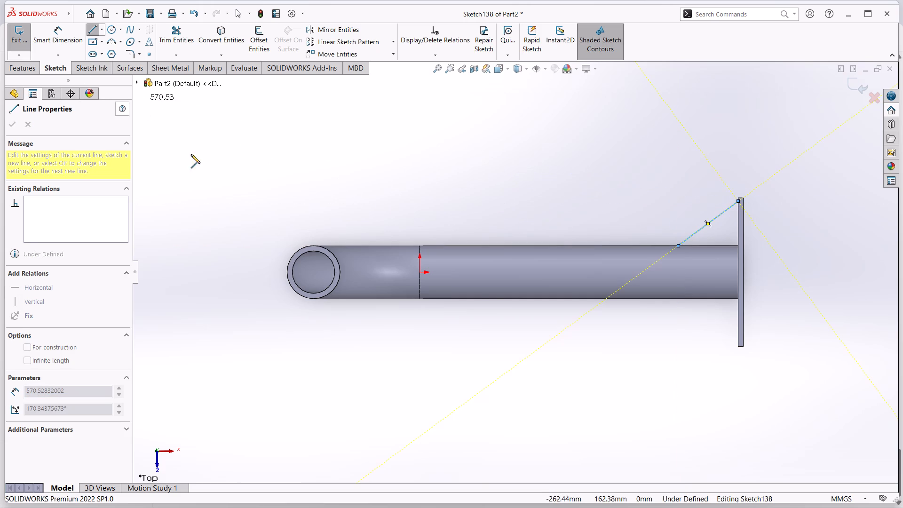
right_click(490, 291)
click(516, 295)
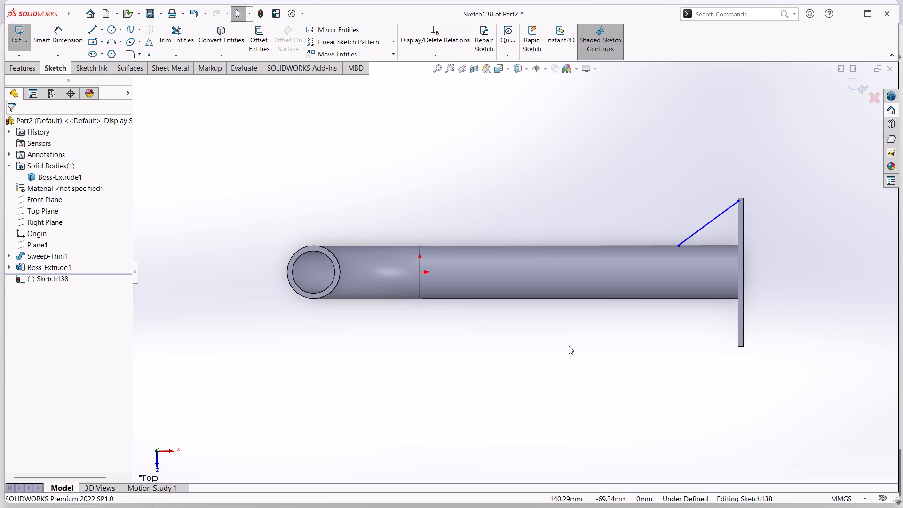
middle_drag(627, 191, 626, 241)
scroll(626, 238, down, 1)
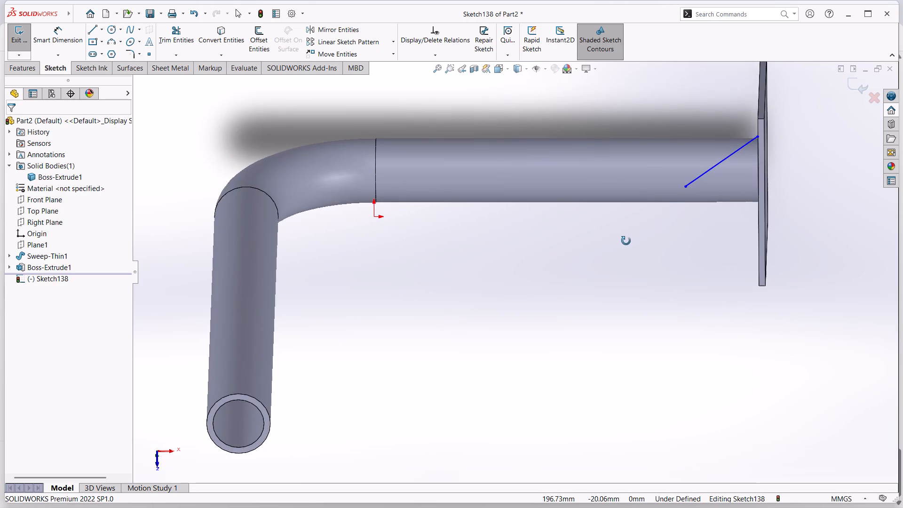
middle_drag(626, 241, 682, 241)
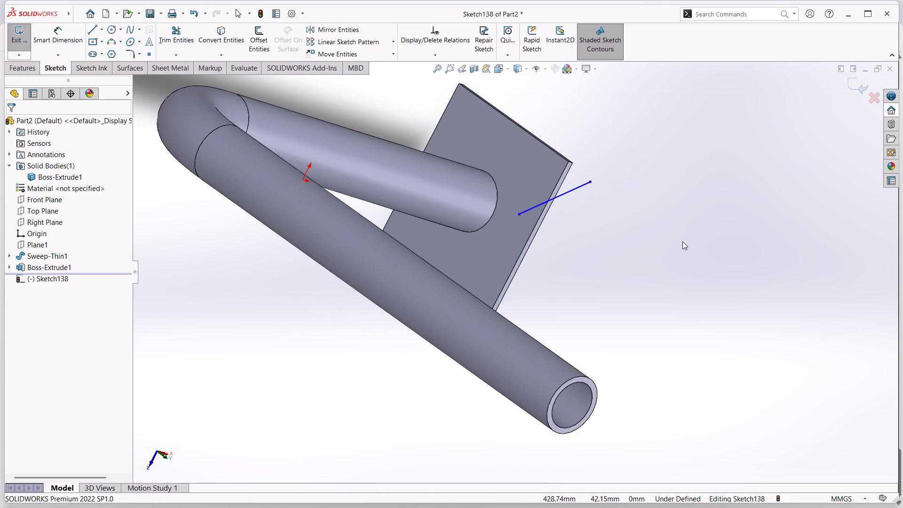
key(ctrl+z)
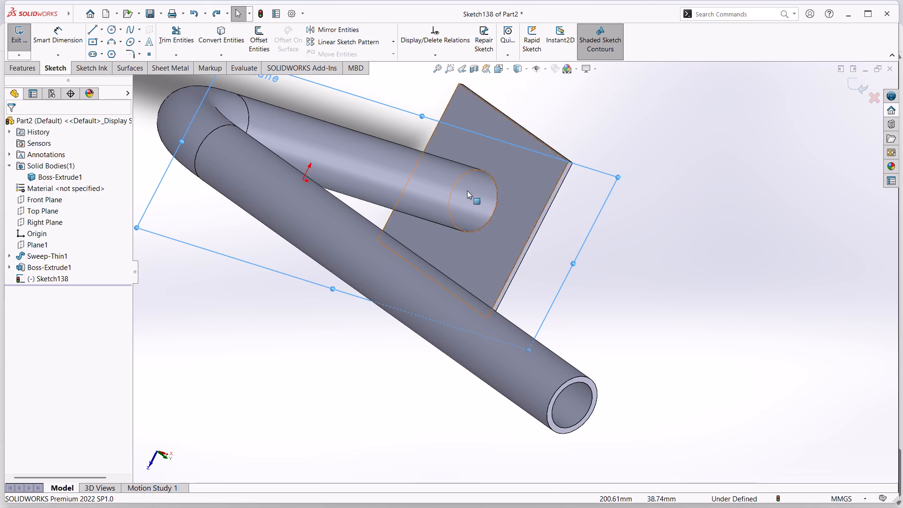
Leave the empty Top Plane sketch and start a sketch on the Front Plane.
click(65, 199)
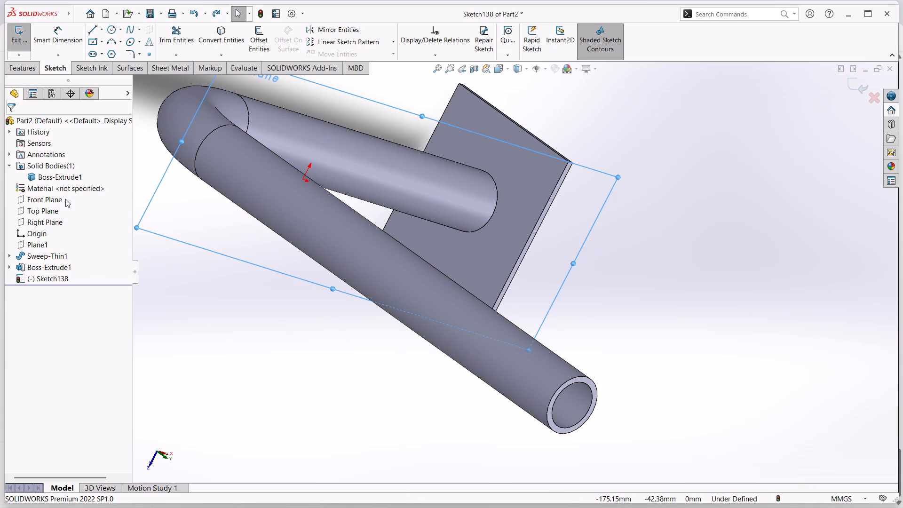
click(54, 200)
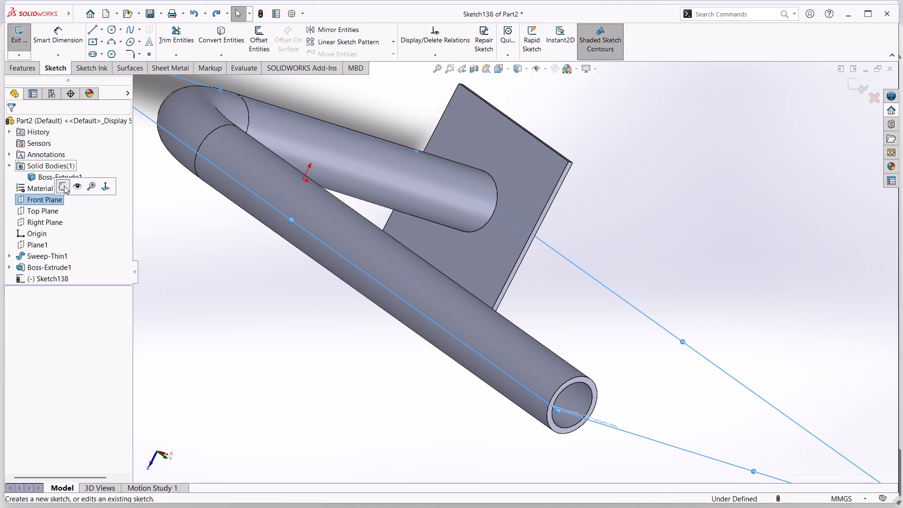
click(63, 186)
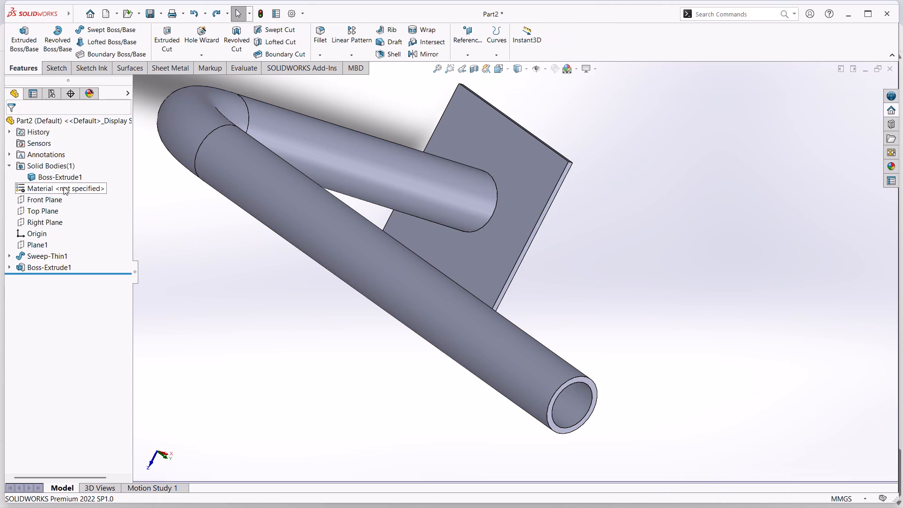
click(60, 197)
click(67, 185)
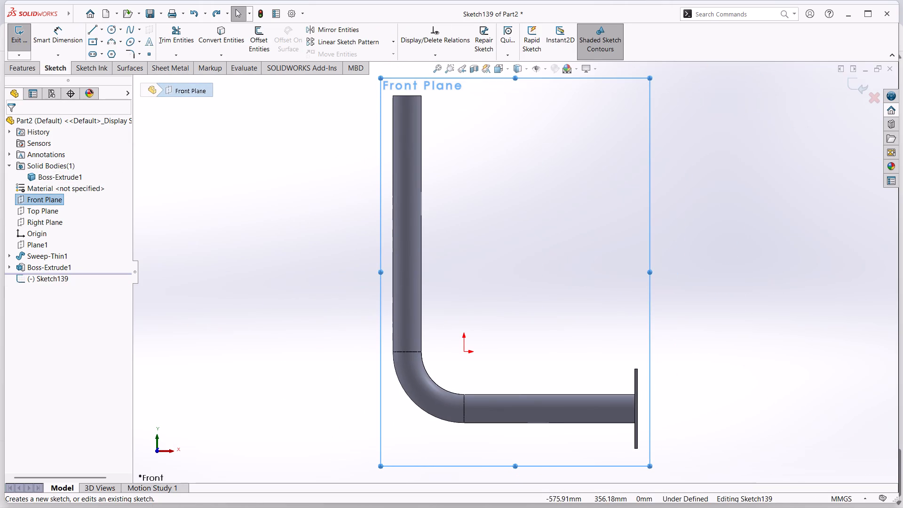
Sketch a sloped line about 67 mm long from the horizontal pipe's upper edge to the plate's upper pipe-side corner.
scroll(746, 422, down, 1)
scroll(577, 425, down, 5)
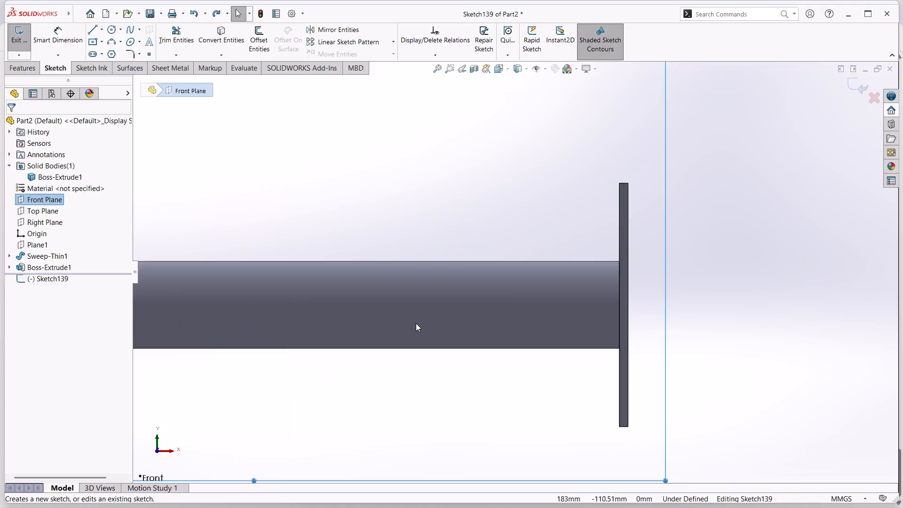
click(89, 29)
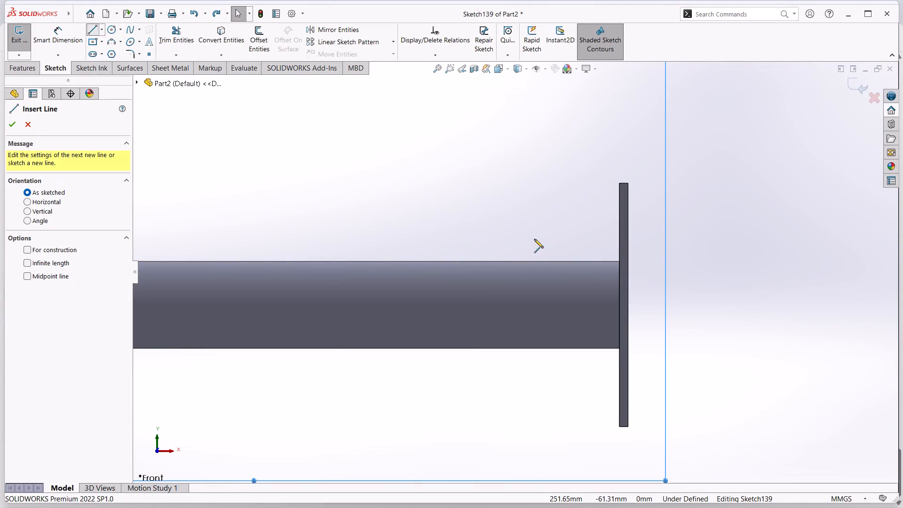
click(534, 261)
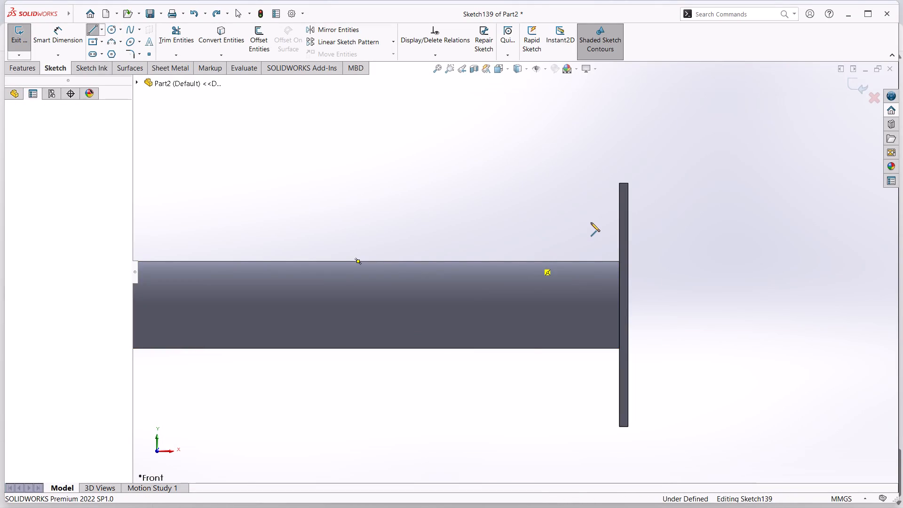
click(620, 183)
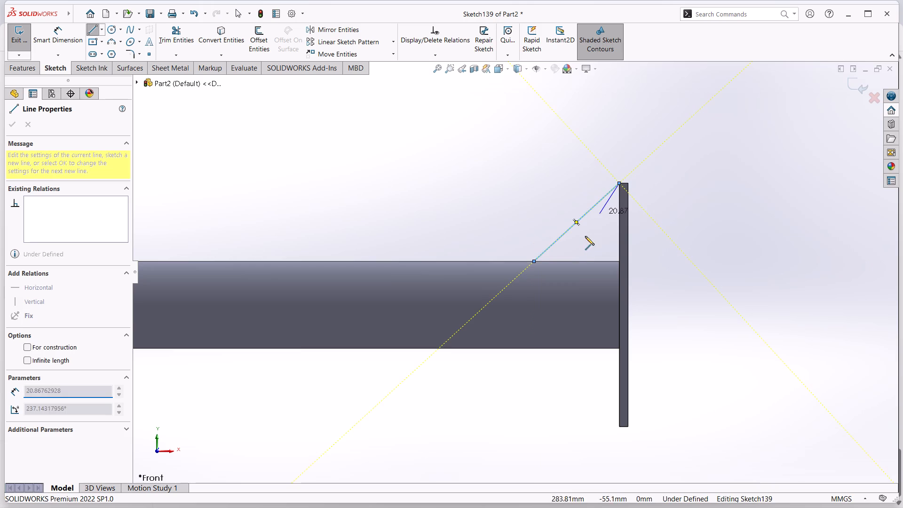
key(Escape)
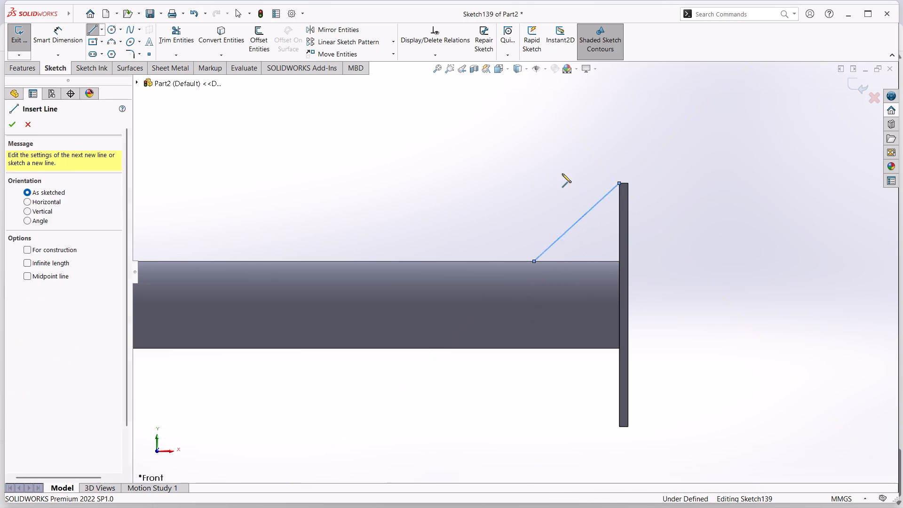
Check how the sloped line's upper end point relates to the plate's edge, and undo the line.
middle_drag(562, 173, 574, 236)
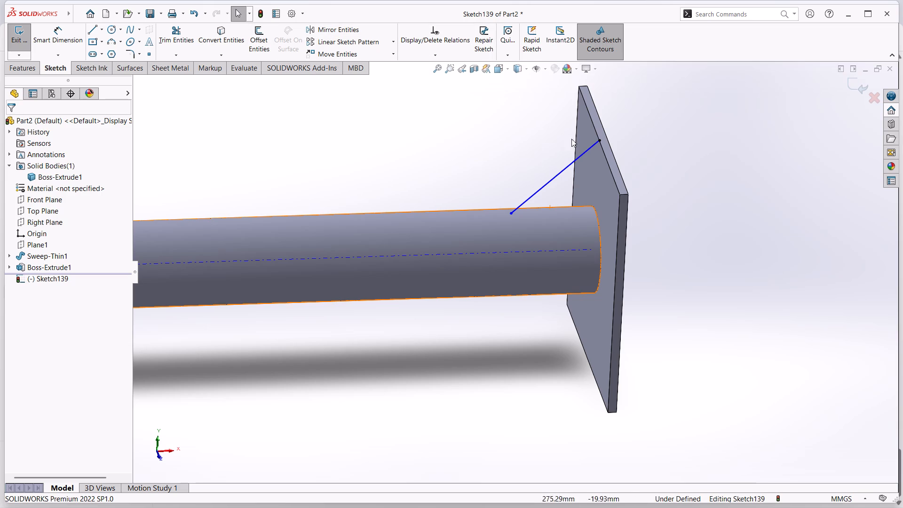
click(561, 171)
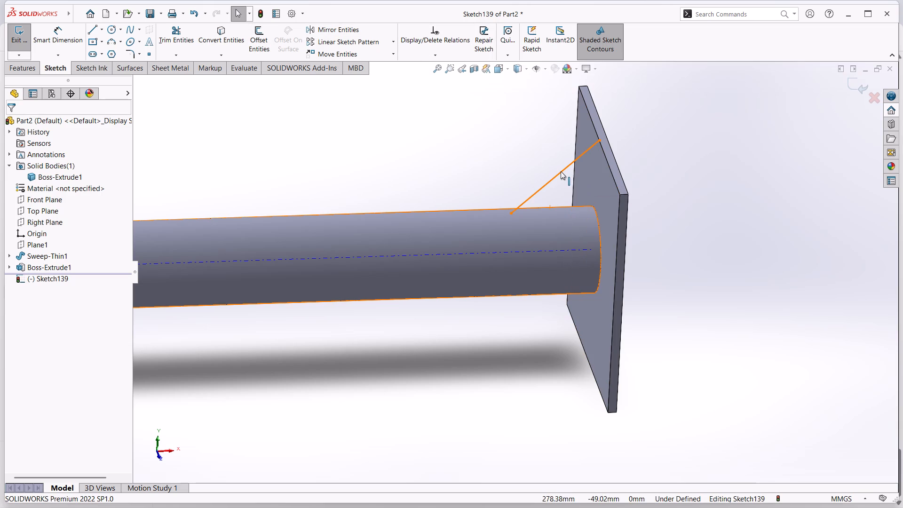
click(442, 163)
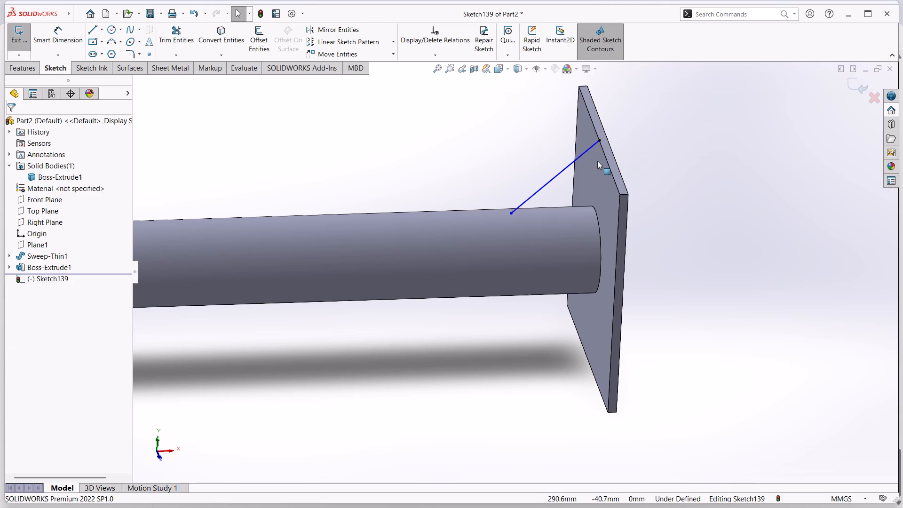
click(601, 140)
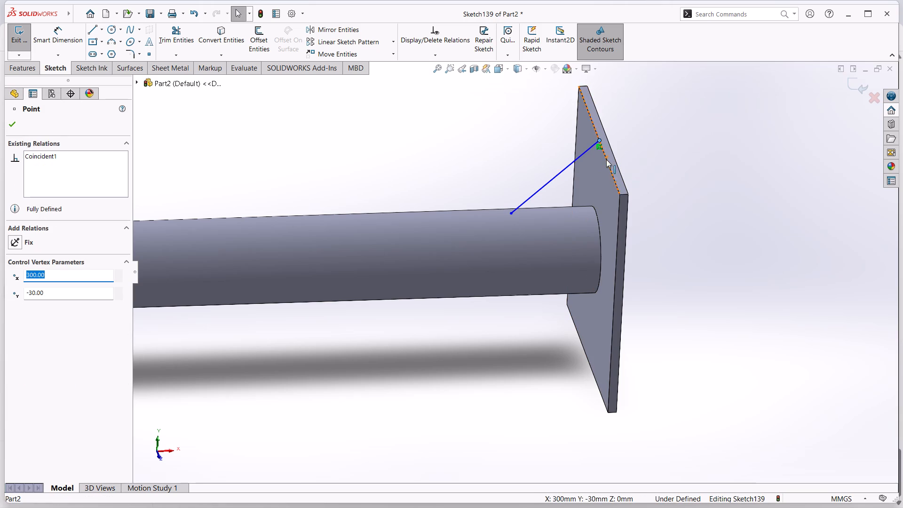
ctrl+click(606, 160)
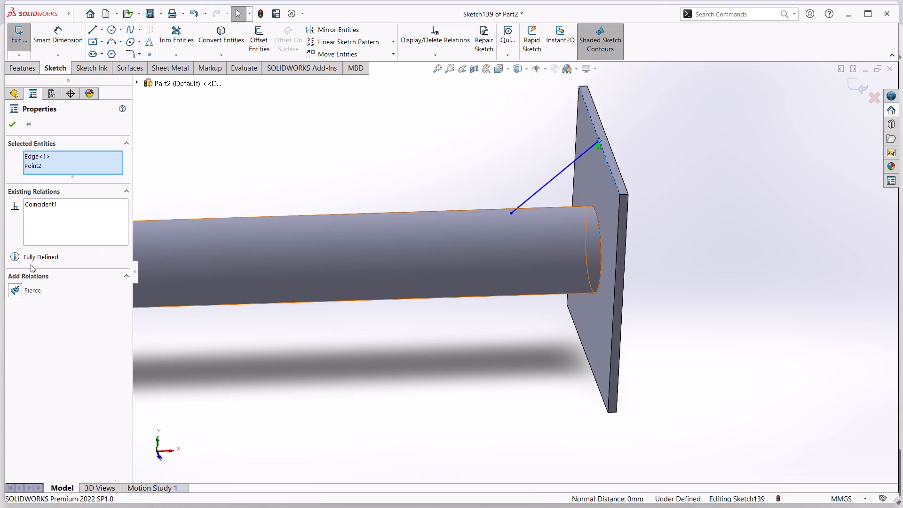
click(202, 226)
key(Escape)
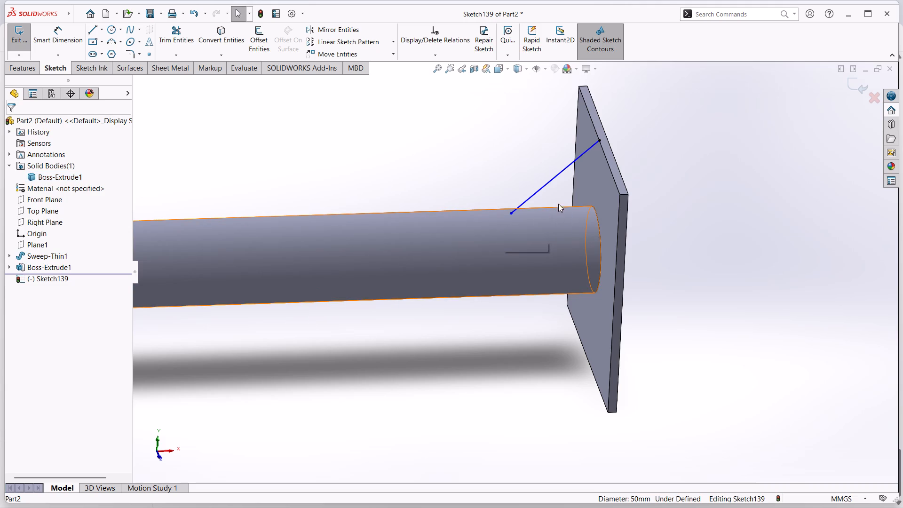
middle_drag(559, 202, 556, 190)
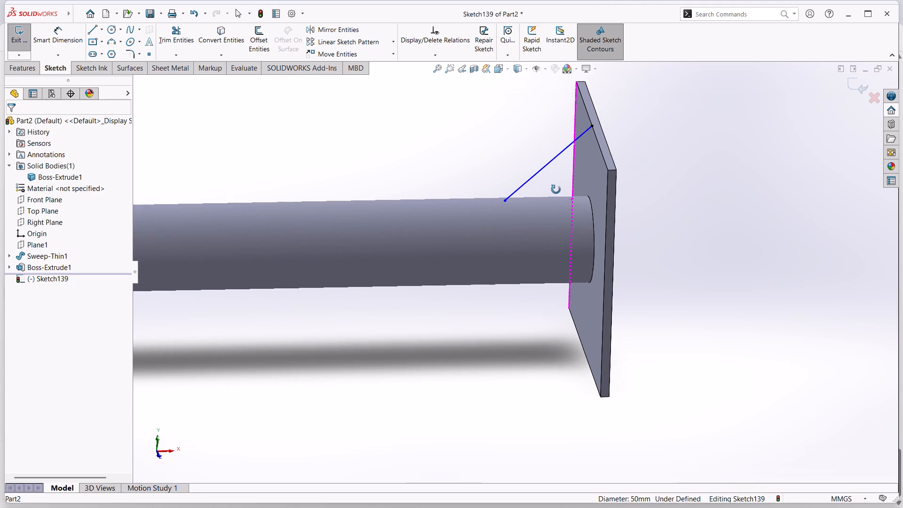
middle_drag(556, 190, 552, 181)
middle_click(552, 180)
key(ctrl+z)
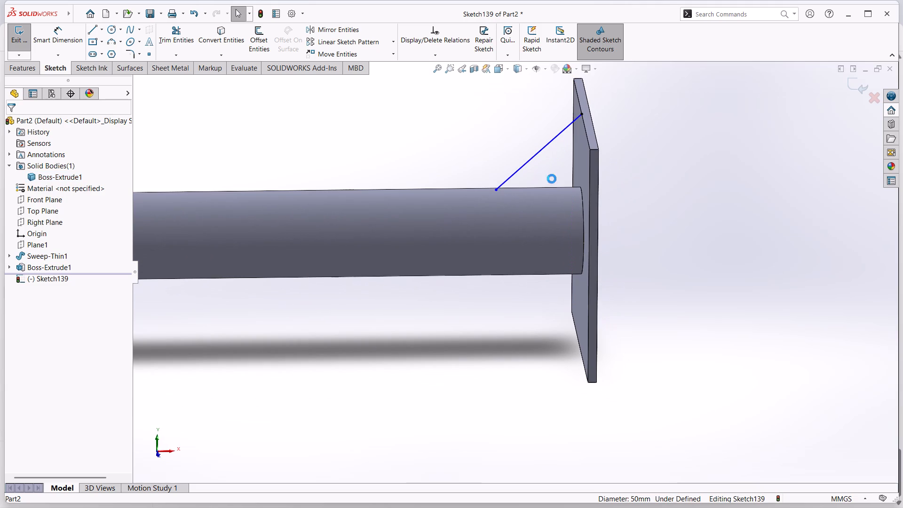
Sketch a sloped line about 57 mm long from the pipe's upper edge to just below the plate's corner, plus a short horizontal line into the plate.
key(ctrl+8)
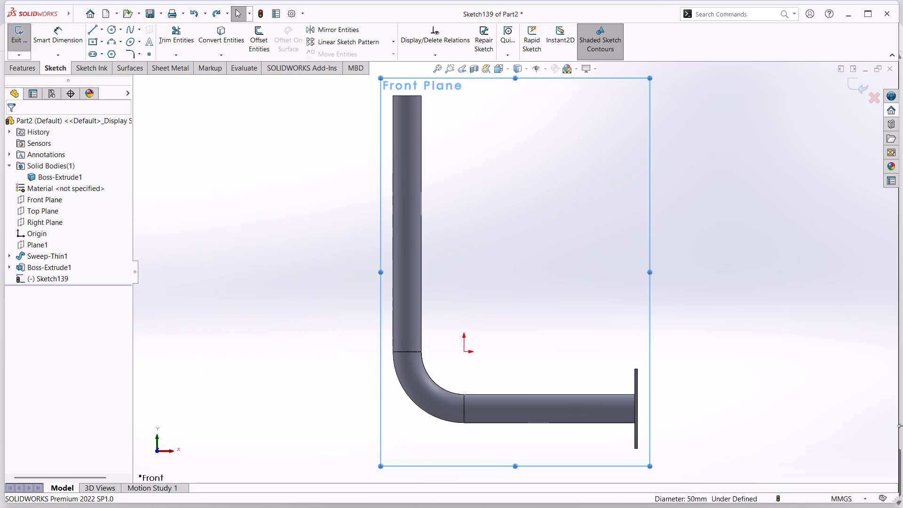
scroll(623, 413, down, 3)
scroll(599, 309, down, 1)
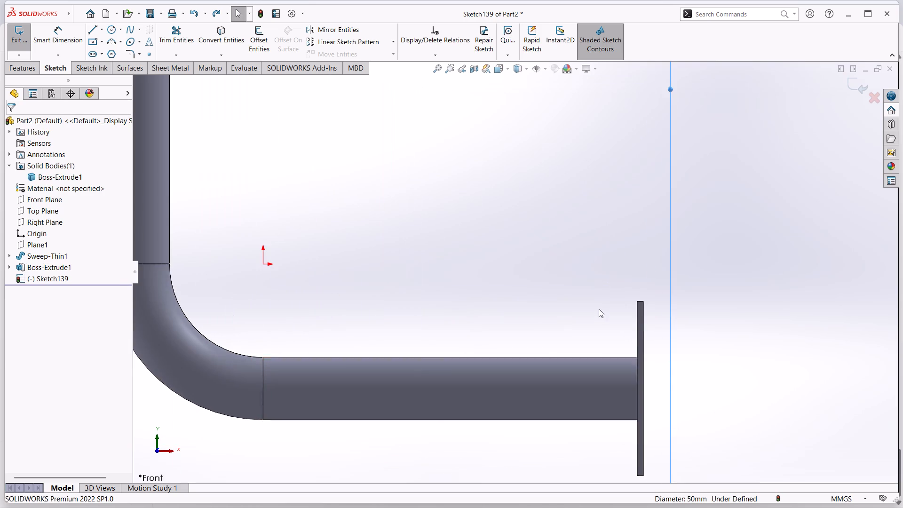
scroll(599, 309, down, 2)
scroll(657, 347, down, 1)
scroll(543, 376, down, 2)
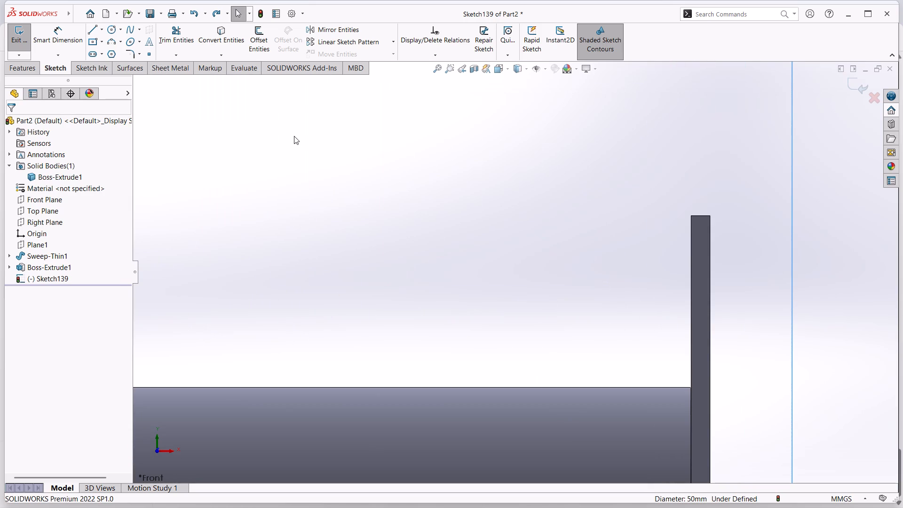
click(90, 27)
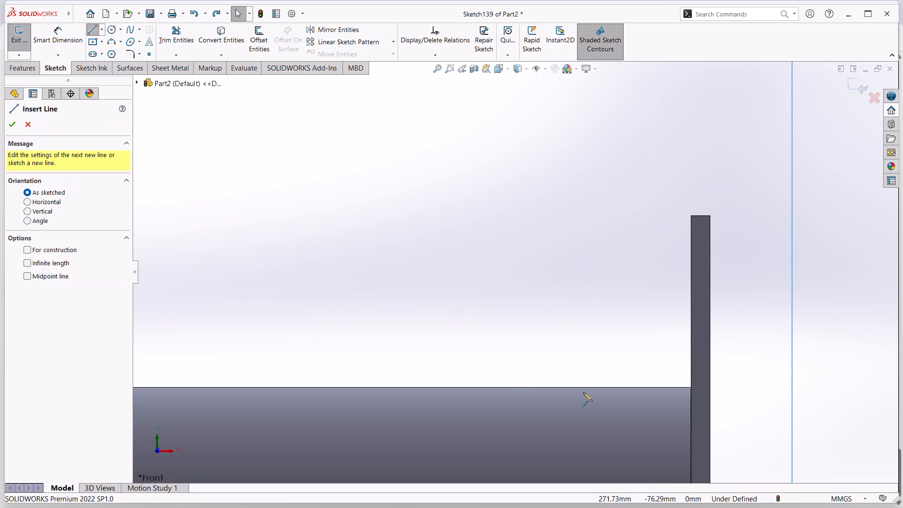
click(554, 390)
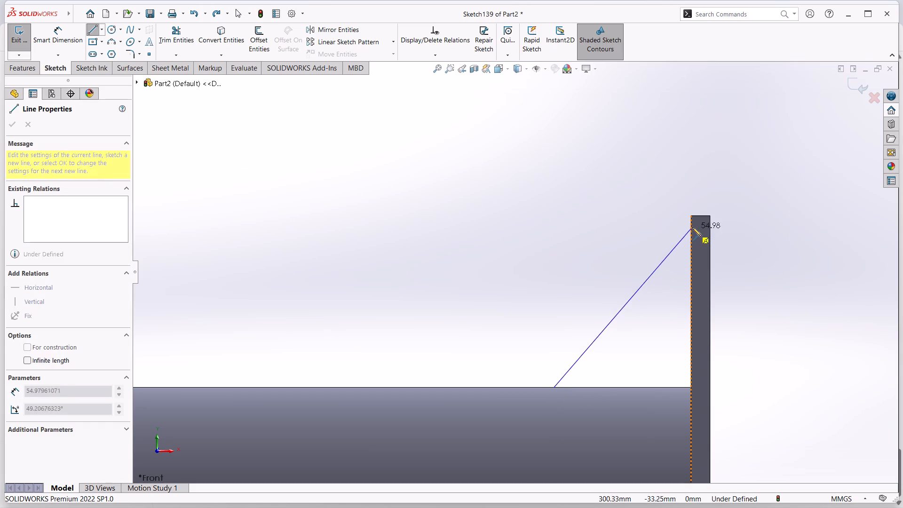
scroll(692, 225, down, 8)
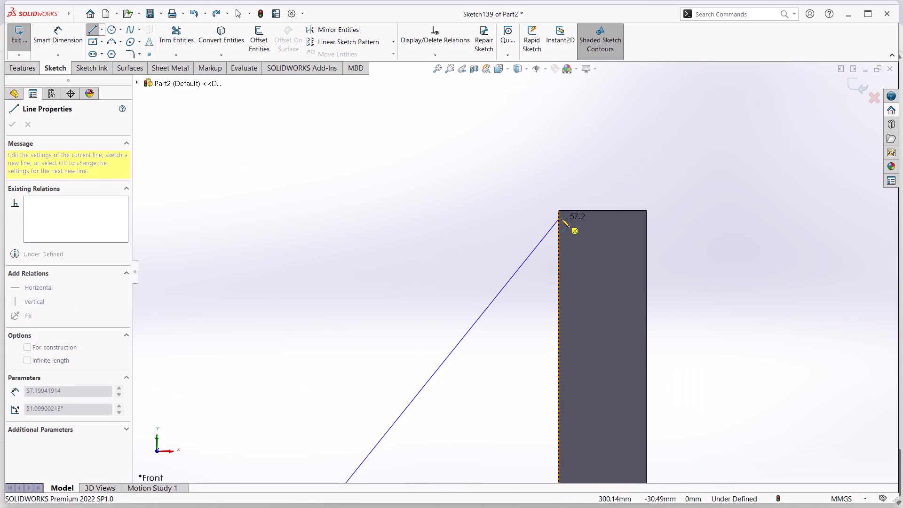
click(560, 217)
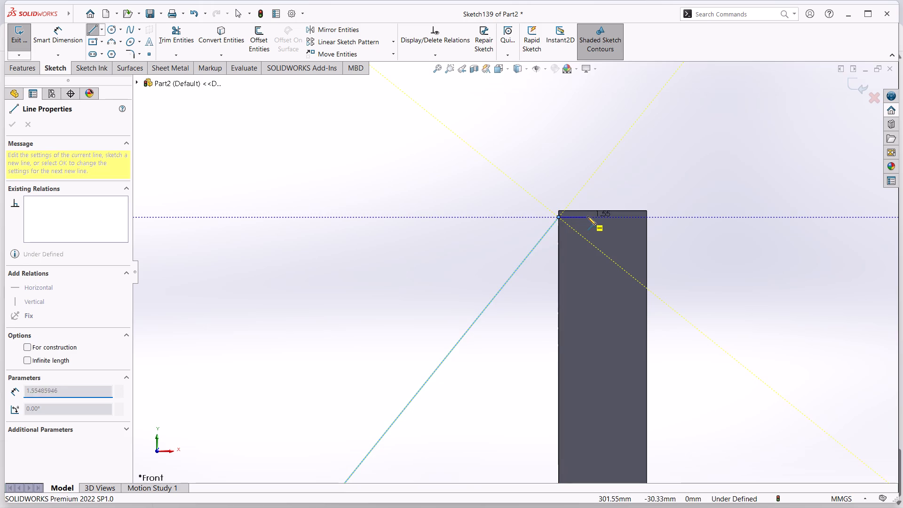
click(580, 218)
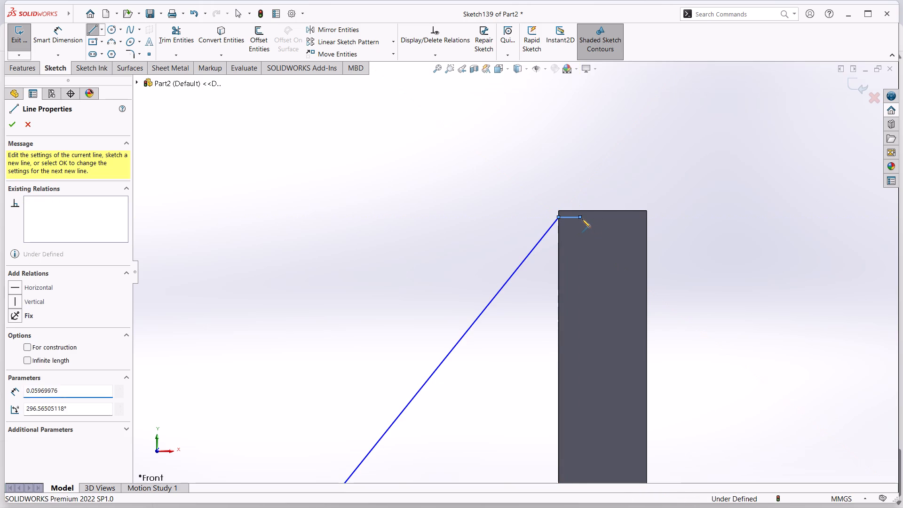
key(Escape)
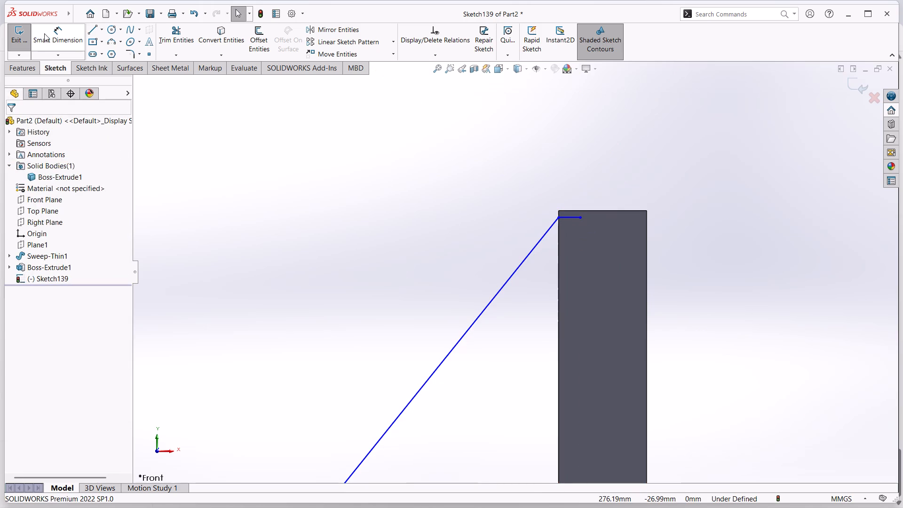
Dimension the short horizontal line 0.5 mm below the plate's top edge.
click(44, 32)
click(571, 217)
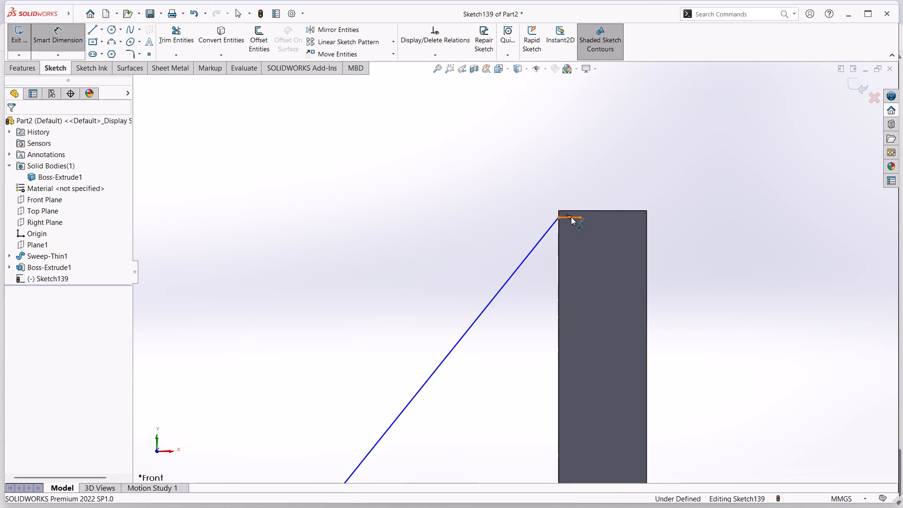
click(571, 211)
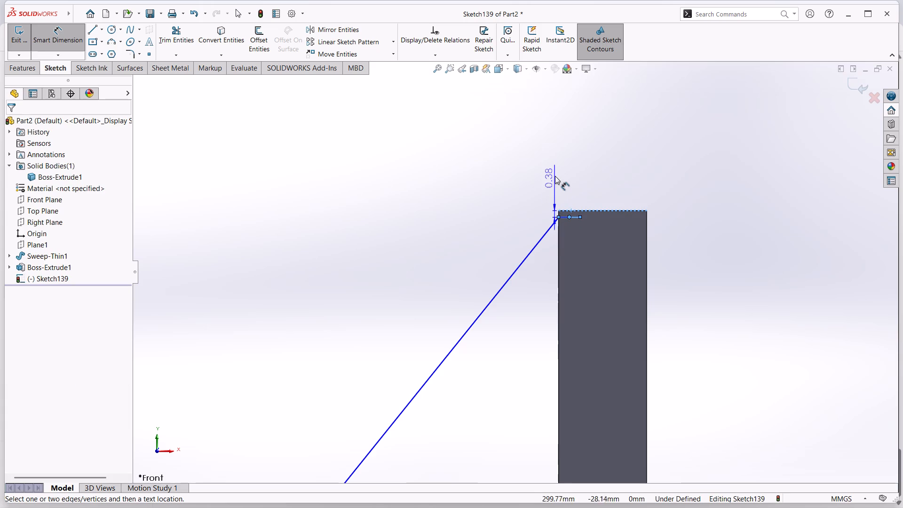
click(555, 175)
text(0.5)
key(Return)
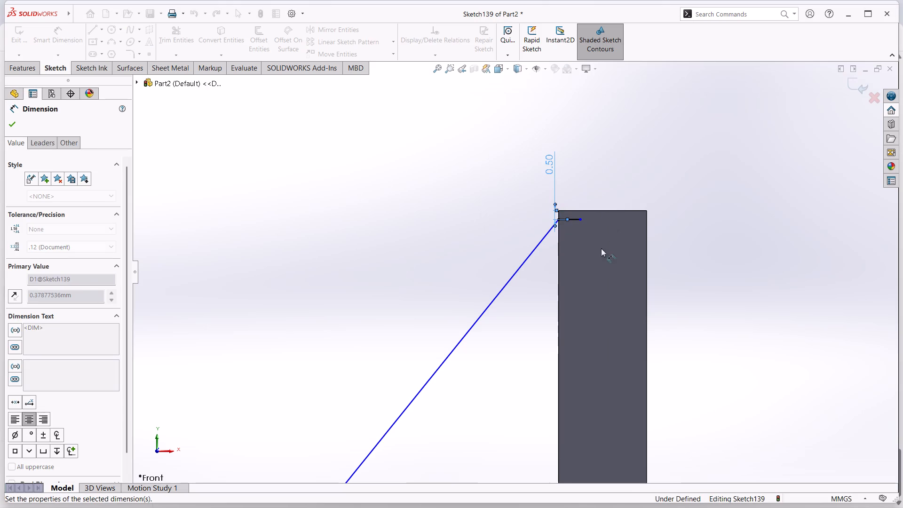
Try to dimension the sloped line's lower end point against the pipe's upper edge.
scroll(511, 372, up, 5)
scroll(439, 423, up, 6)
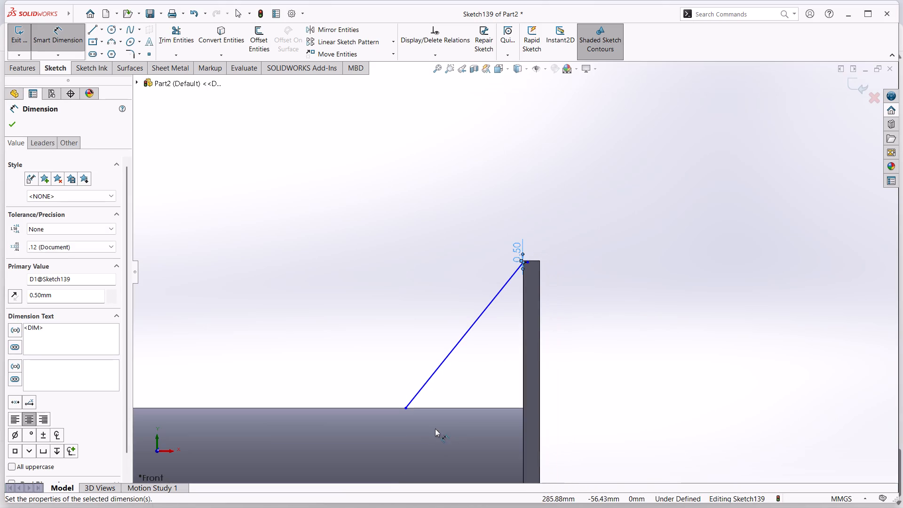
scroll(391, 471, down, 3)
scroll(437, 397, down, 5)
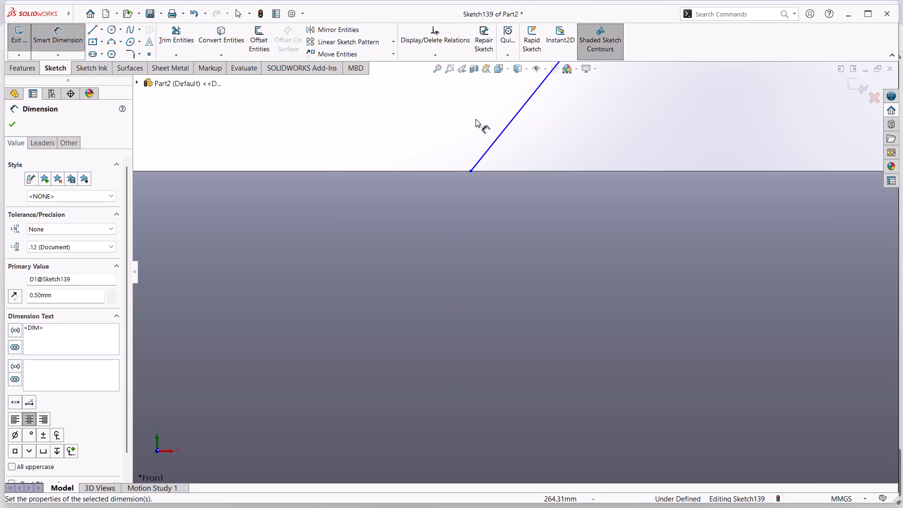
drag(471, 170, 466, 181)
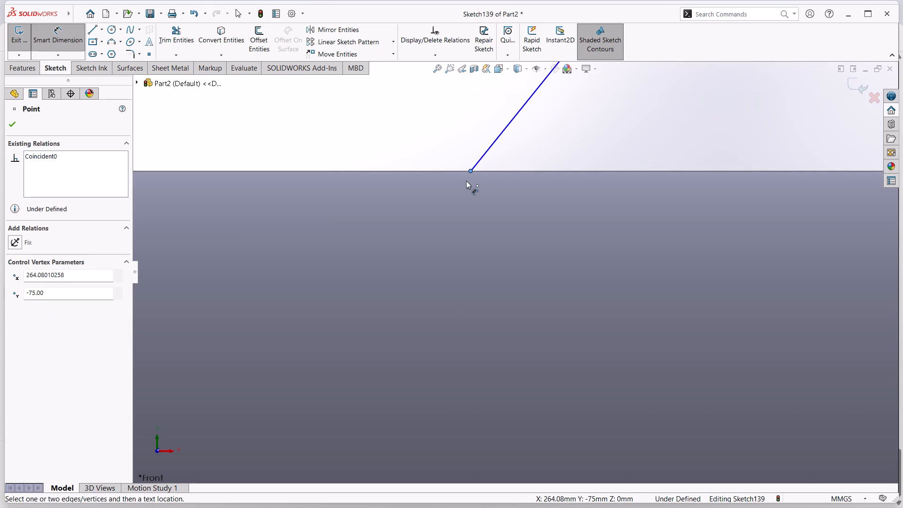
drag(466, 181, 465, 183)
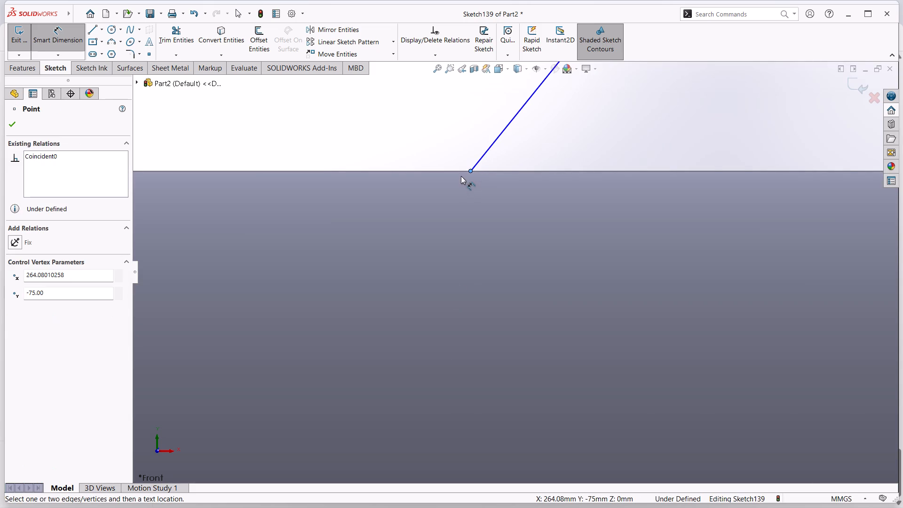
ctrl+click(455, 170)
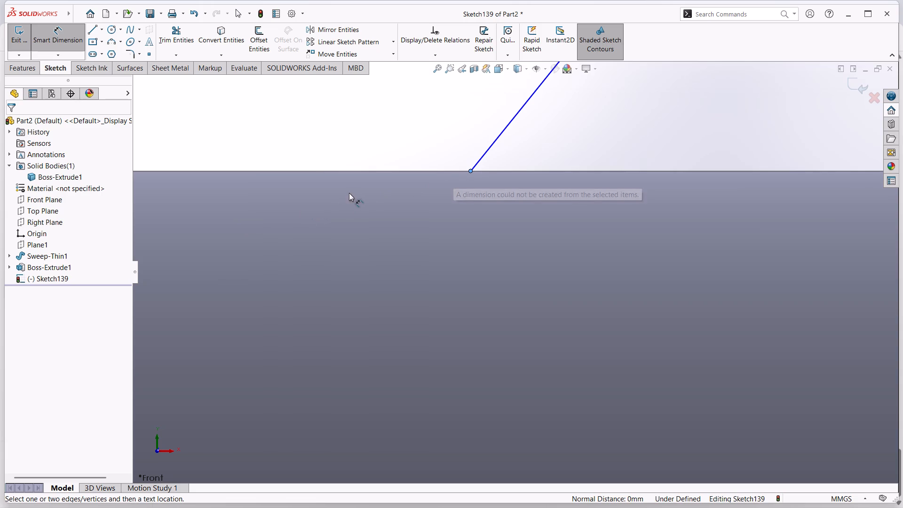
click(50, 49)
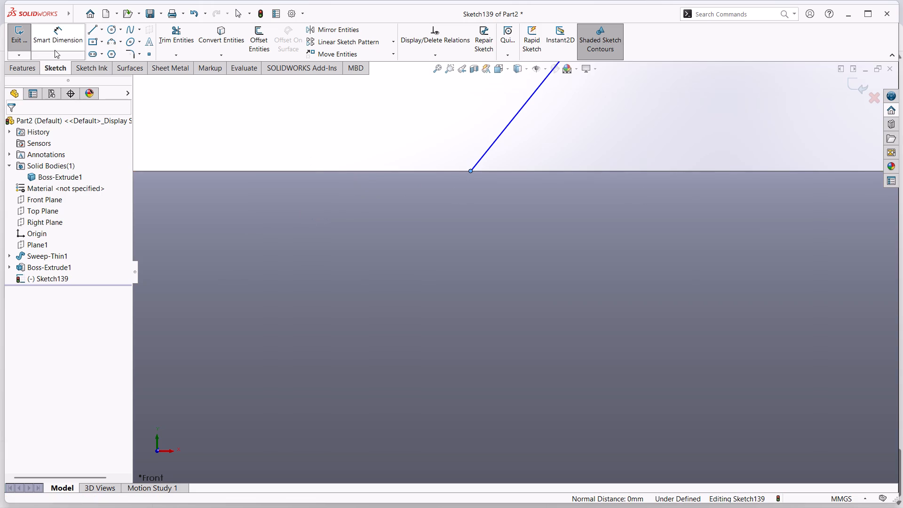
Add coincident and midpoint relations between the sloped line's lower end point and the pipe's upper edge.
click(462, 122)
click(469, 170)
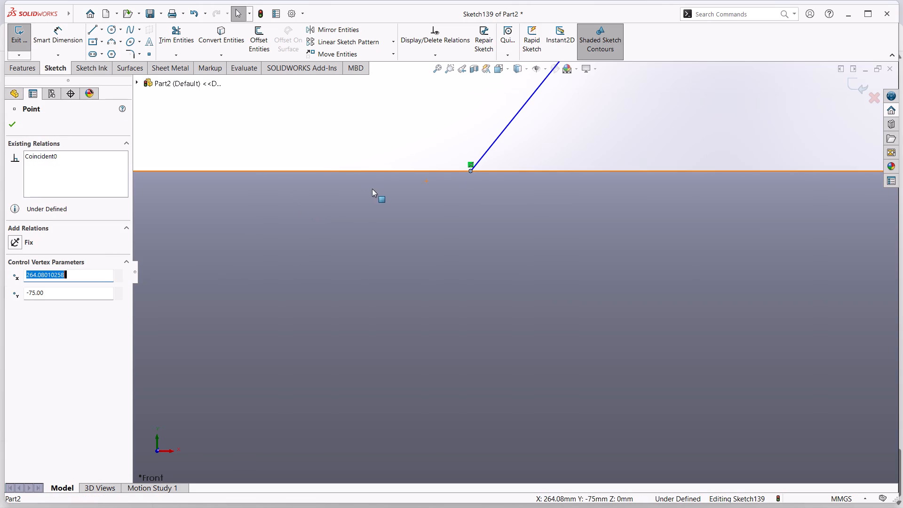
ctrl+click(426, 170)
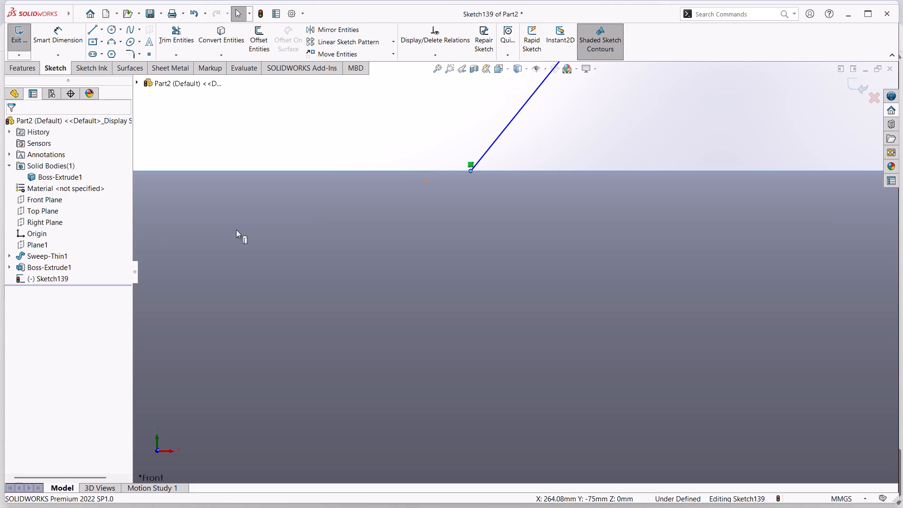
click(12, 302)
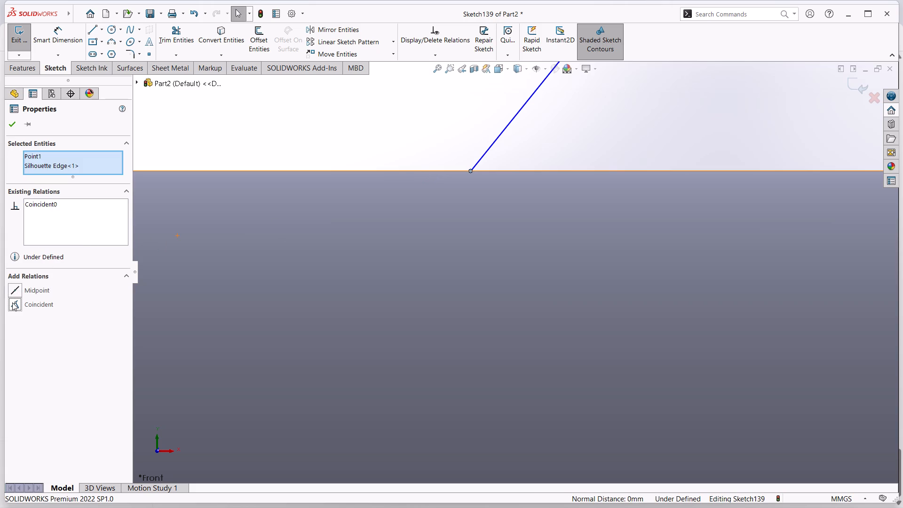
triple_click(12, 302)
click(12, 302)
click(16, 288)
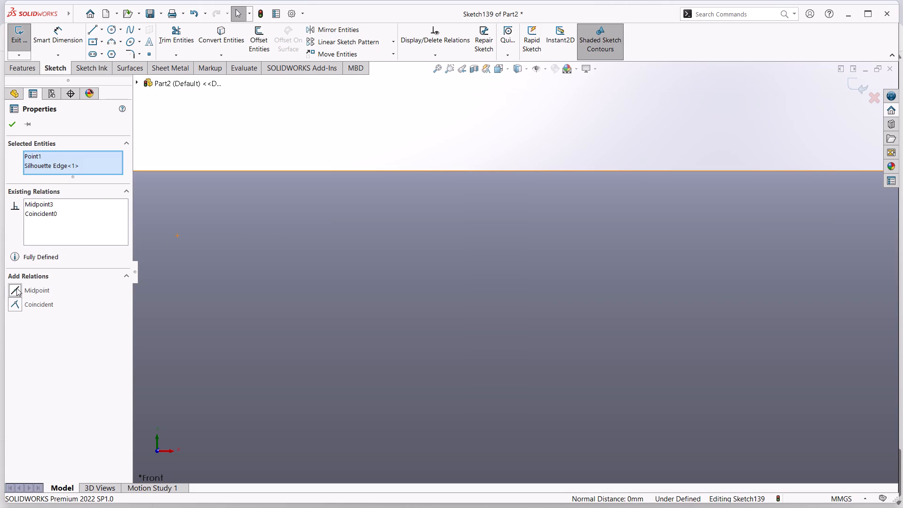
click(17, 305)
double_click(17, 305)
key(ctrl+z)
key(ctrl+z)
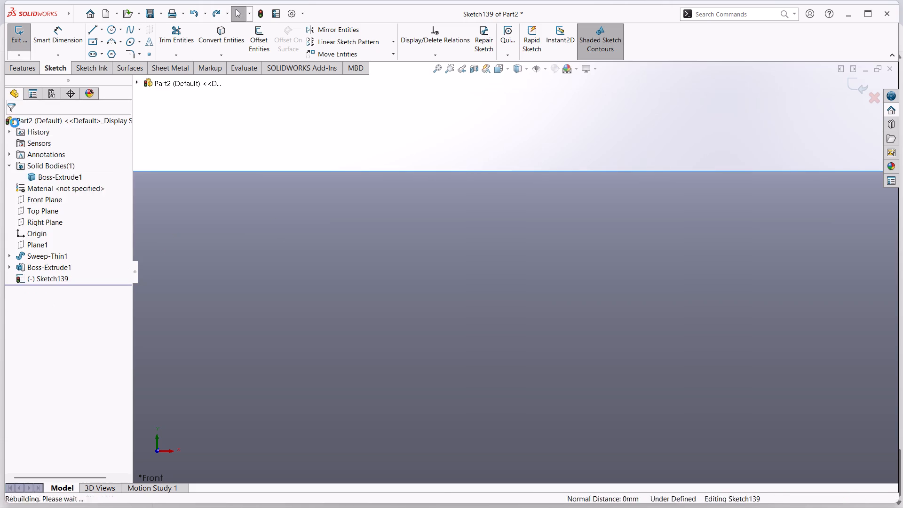
Examine from several angles how the sloped line runs between the pipe and the end plate.
scroll(337, 204, up, 14)
scroll(370, 244, down, 4)
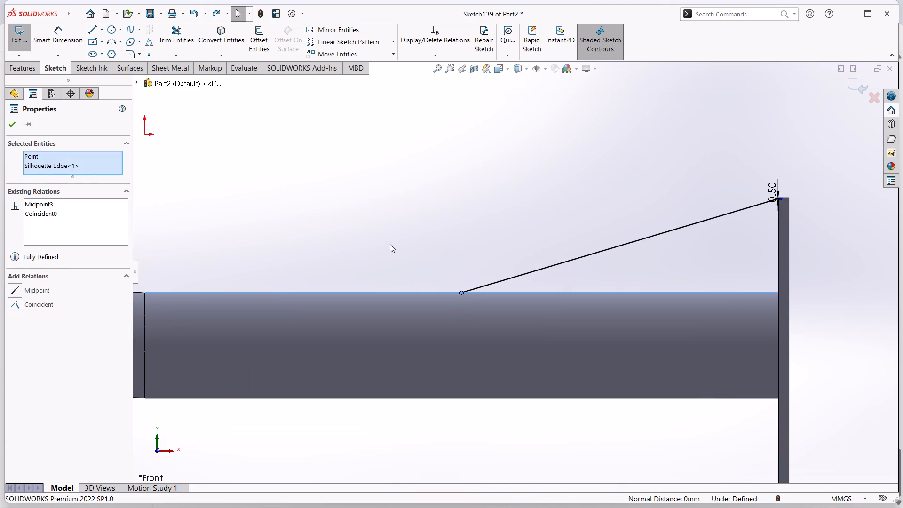
click(393, 242)
middle_drag(567, 273, 591, 241)
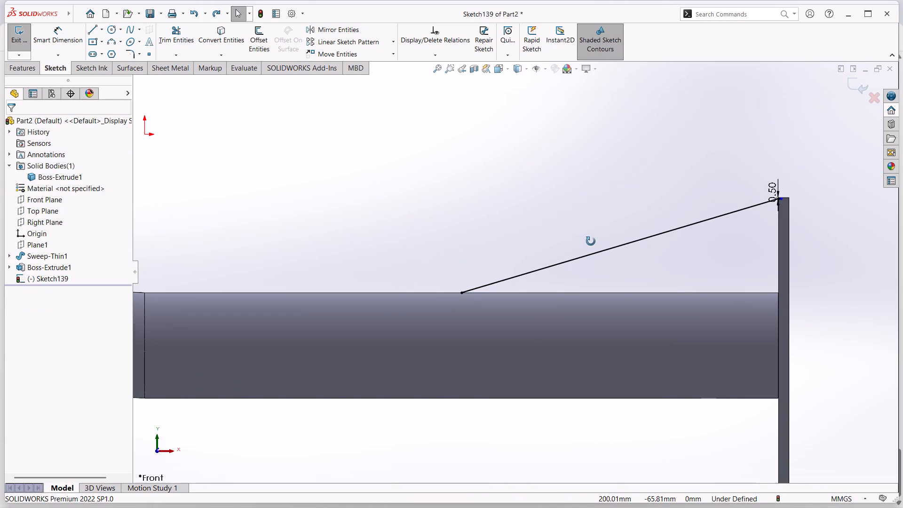
middle_drag(591, 241, 593, 239)
scroll(592, 240, down, 1)
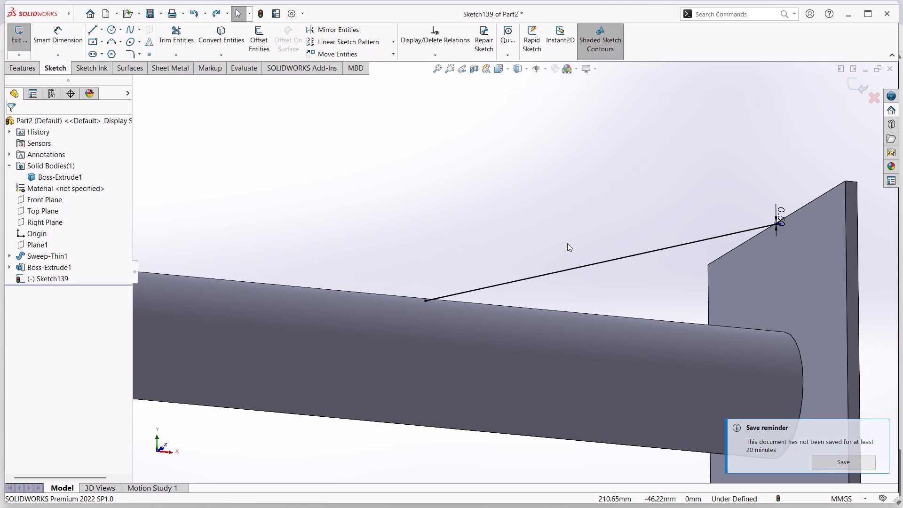
scroll(567, 243, up, 3)
middle_drag(568, 243, 608, 167)
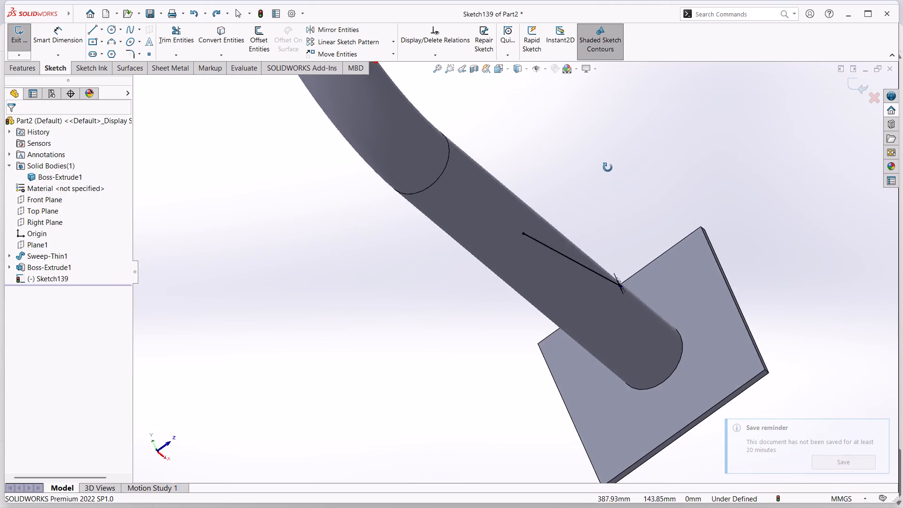
middle_drag(608, 167, 530, 304)
scroll(527, 251, down, 1)
middle_click(528, 310)
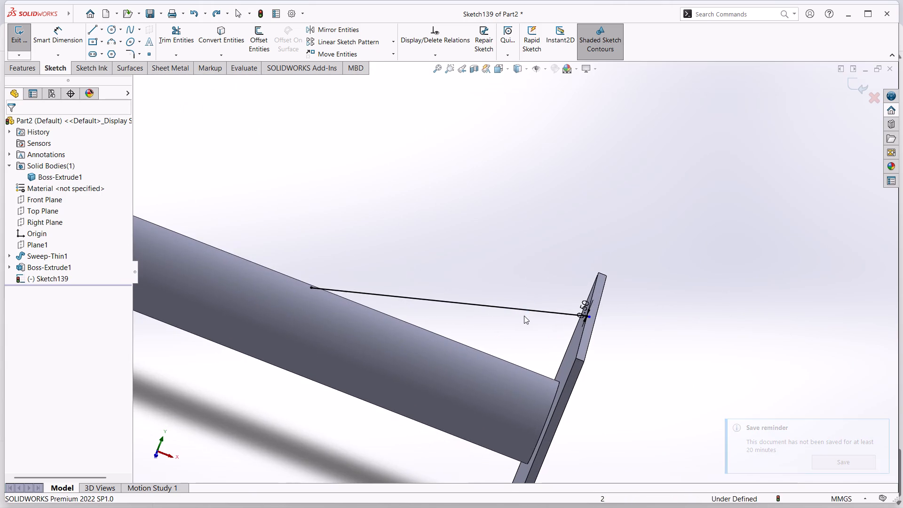
scroll(521, 311, up, 2)
middle_drag(523, 303, 543, 242)
scroll(543, 241, up, 2)
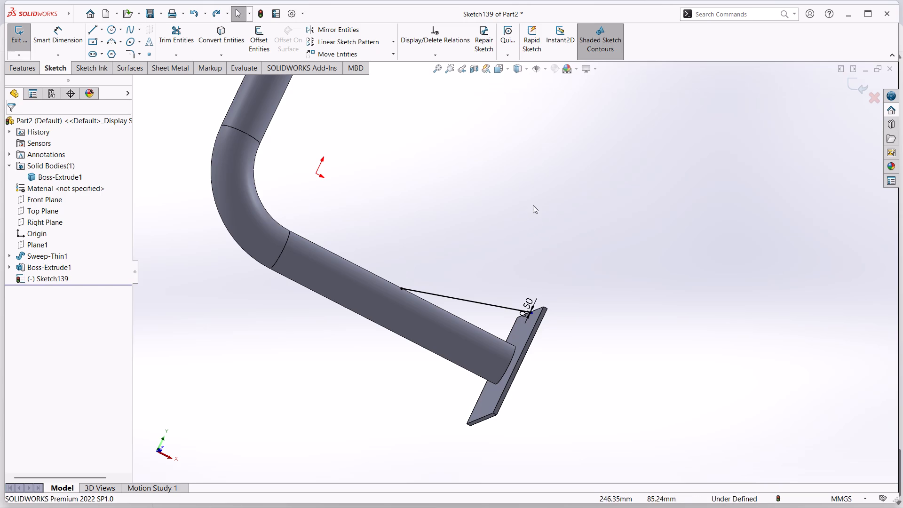
Undo the sloped line's midpoint relation and the horizontal line's 0.5 mm dimension, and restore the front view.
key(ctrl+z)
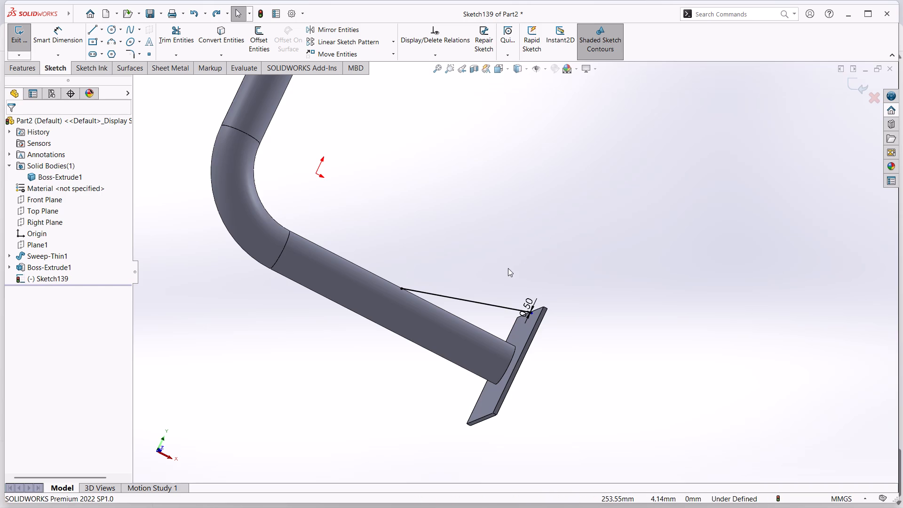
middle_drag(566, 284, 548, 255)
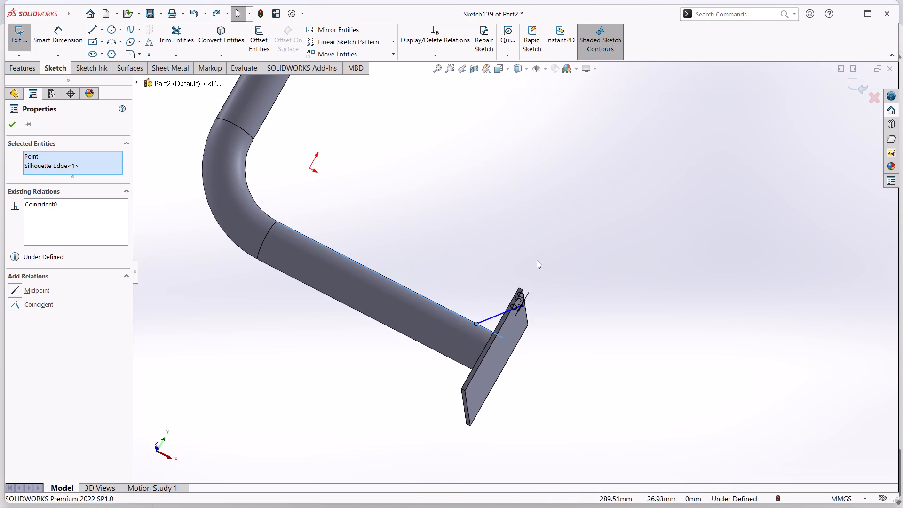
key(ctrl+8)
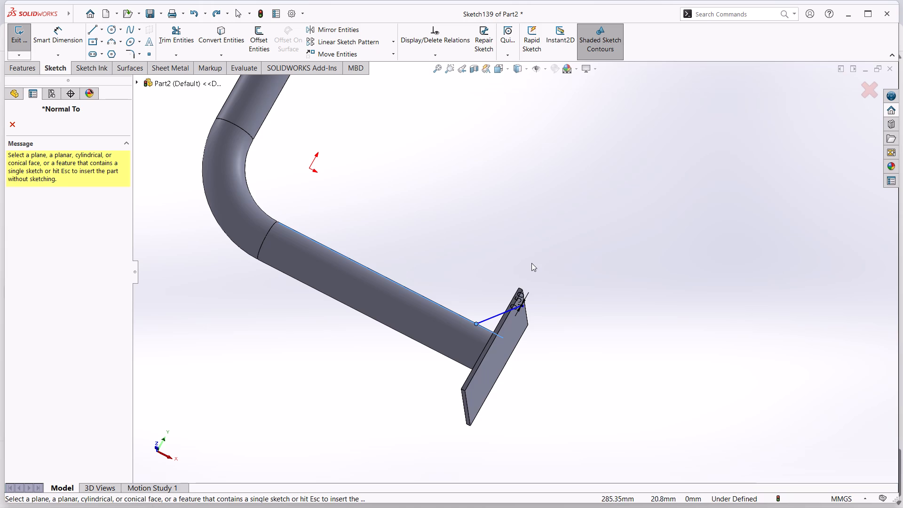
key(ctrl+z)
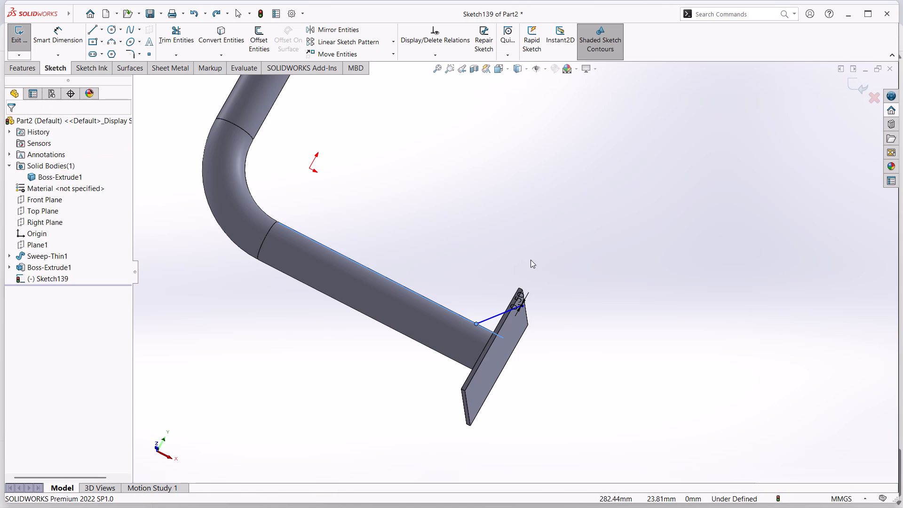
key(ctrl+z)
key(ctrl+z)
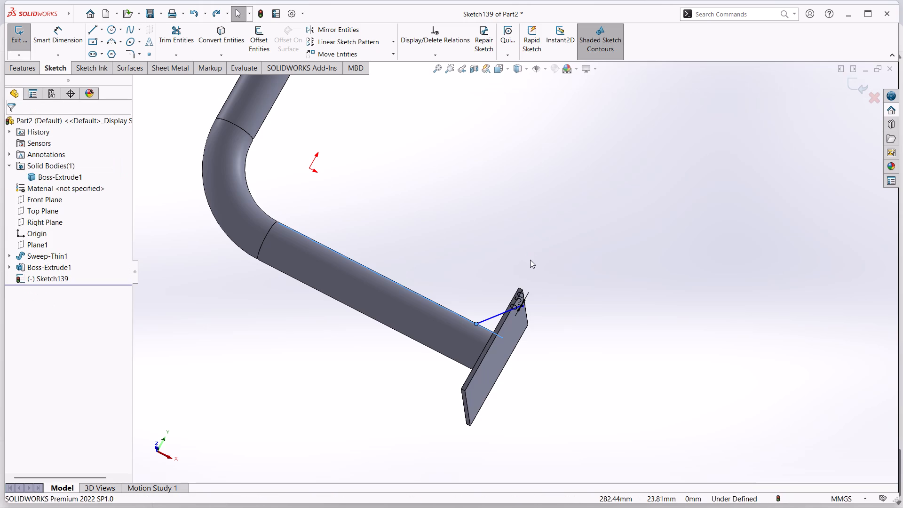
key(ctrl+8)
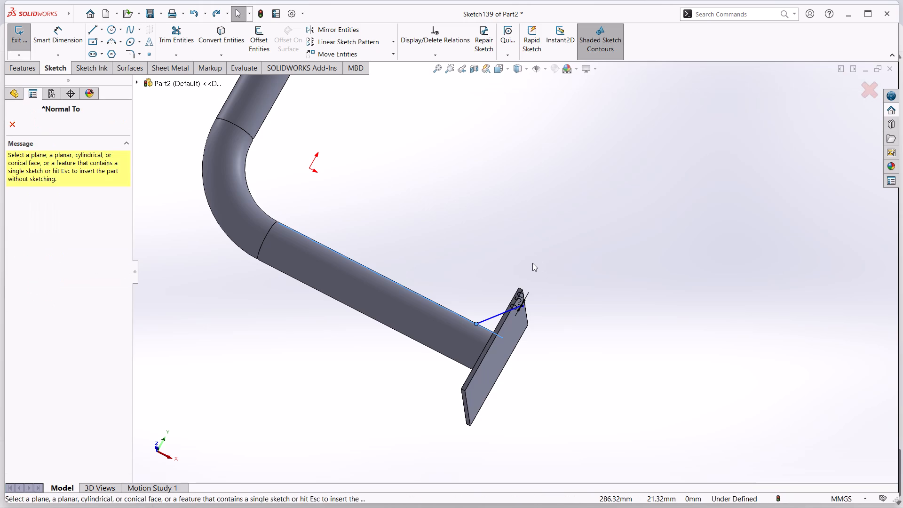
key(ctrl+8)
key(ctrl+8)
key(ctrl+8)
key(ctrl+8)
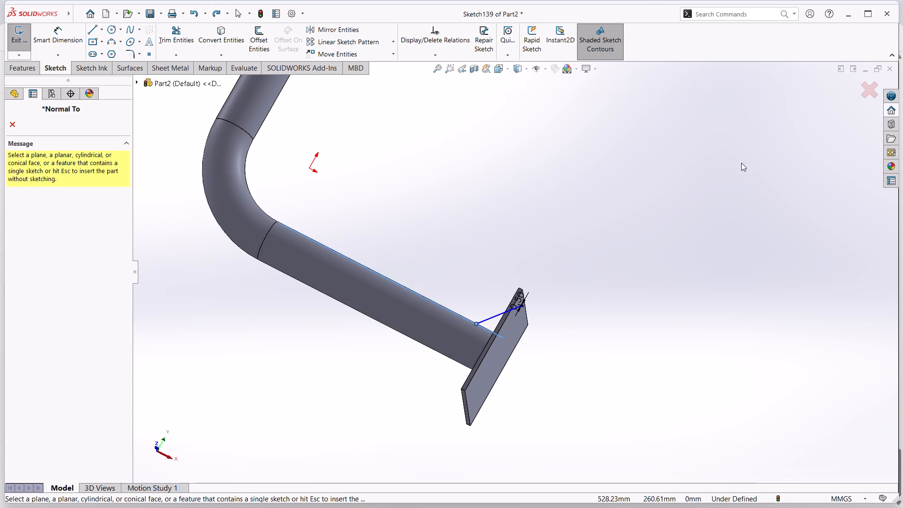
click(15, 125)
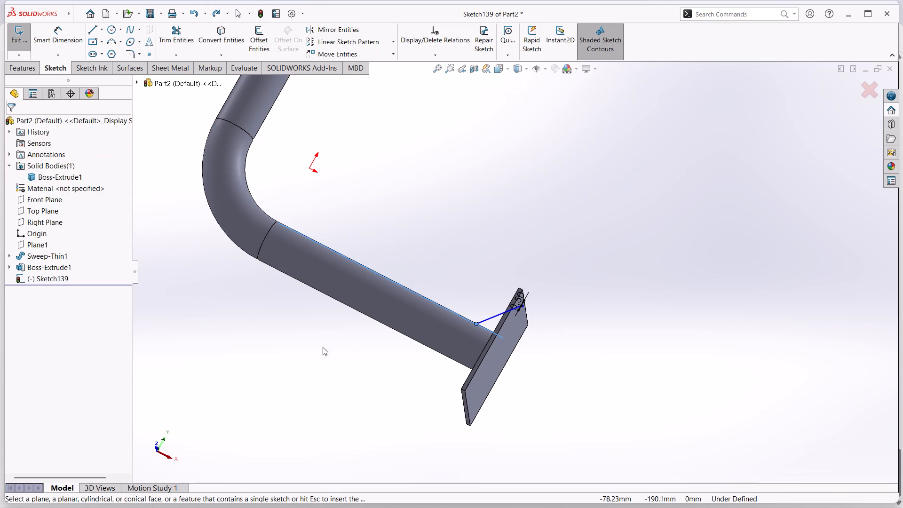
key(ctrl+8)
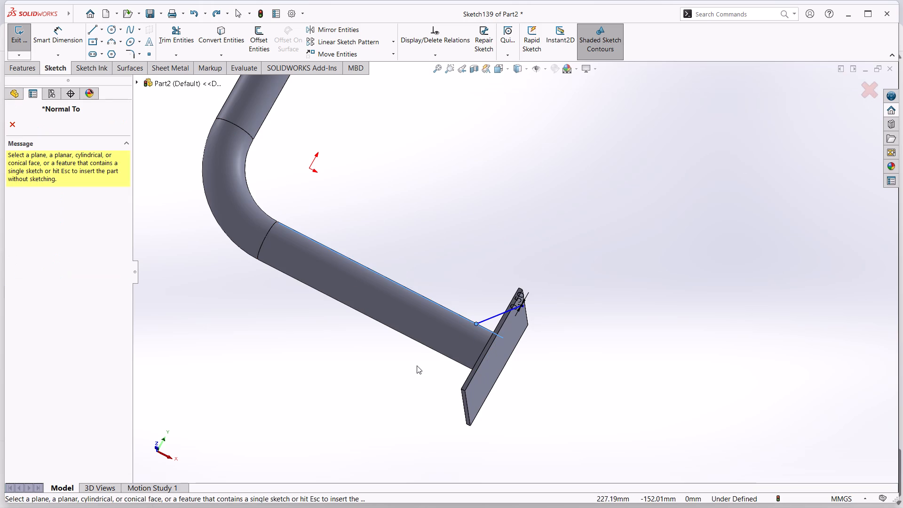
key(ctrl+z)
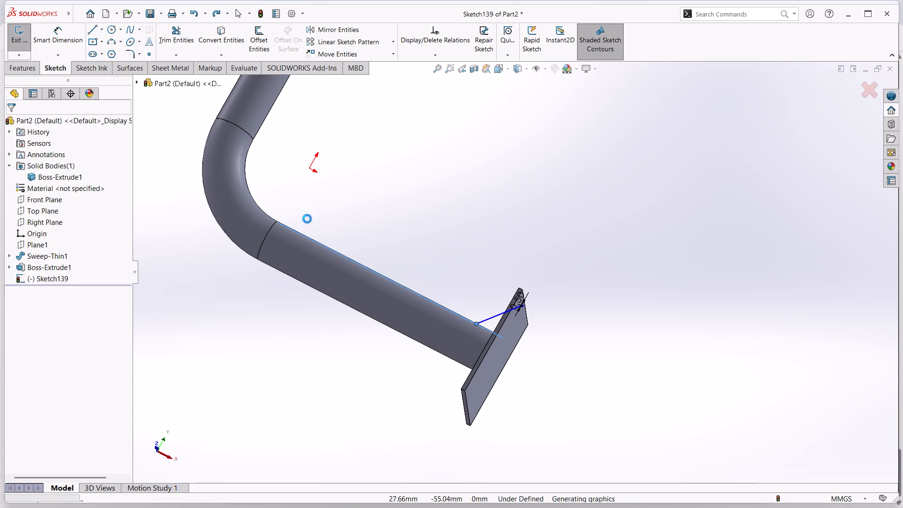
key(ctrl+z)
key(ctrl+z)
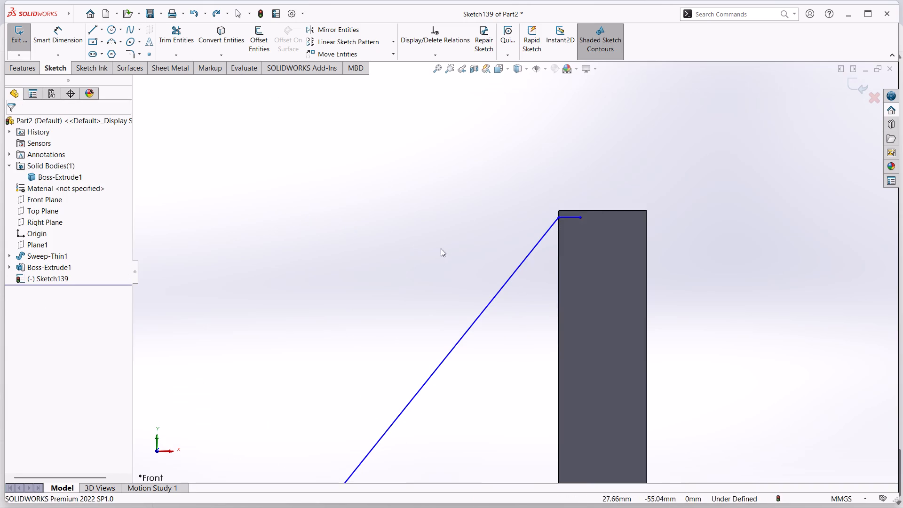
Dimension the angle between the sloped line and the plate's pipe-side vertical edge as 45°.
scroll(455, 252, up, 2)
scroll(501, 316, up, 3)
scroll(439, 467, up, 5)
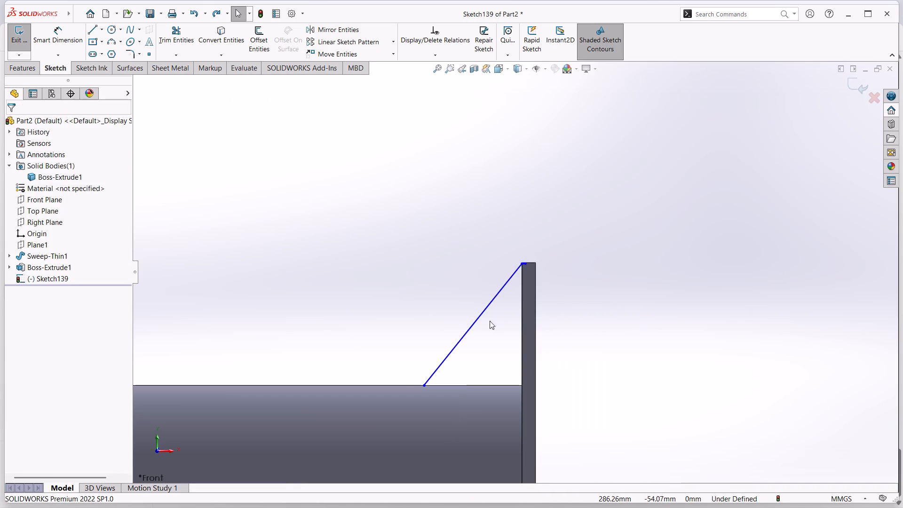
scroll(514, 261, down, 11)
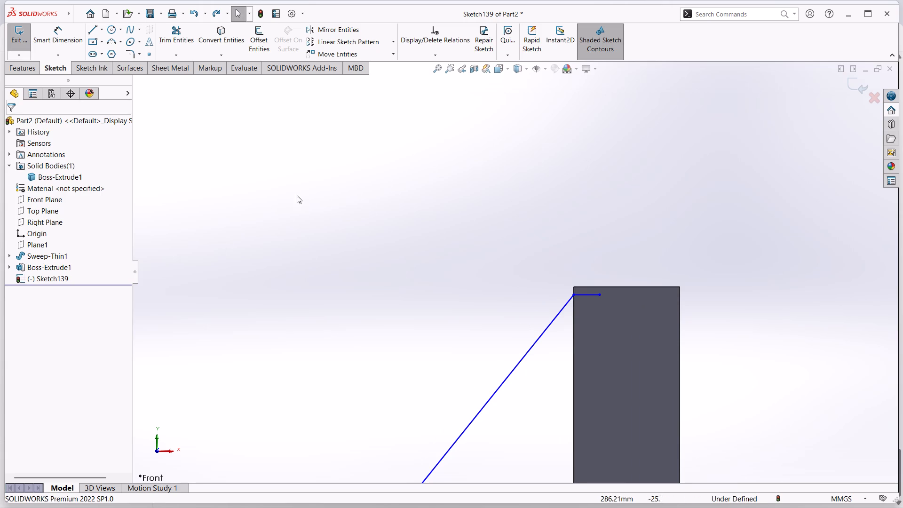
scroll(607, 306, down, 3)
scroll(531, 286, down, 2)
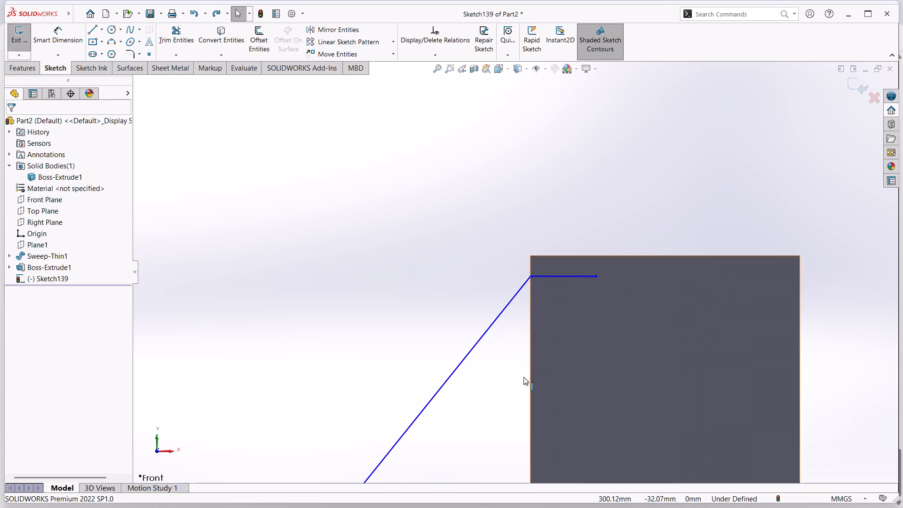
click(63, 40)
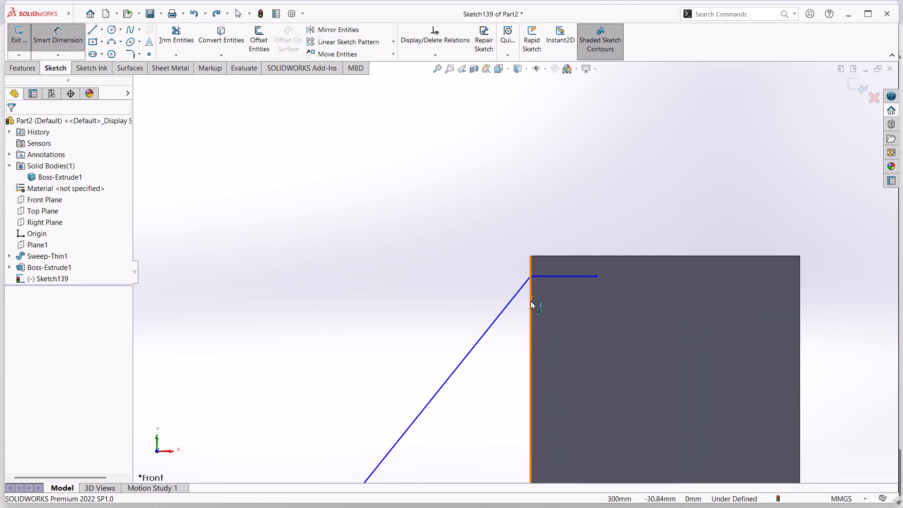
click(531, 301)
click(498, 318)
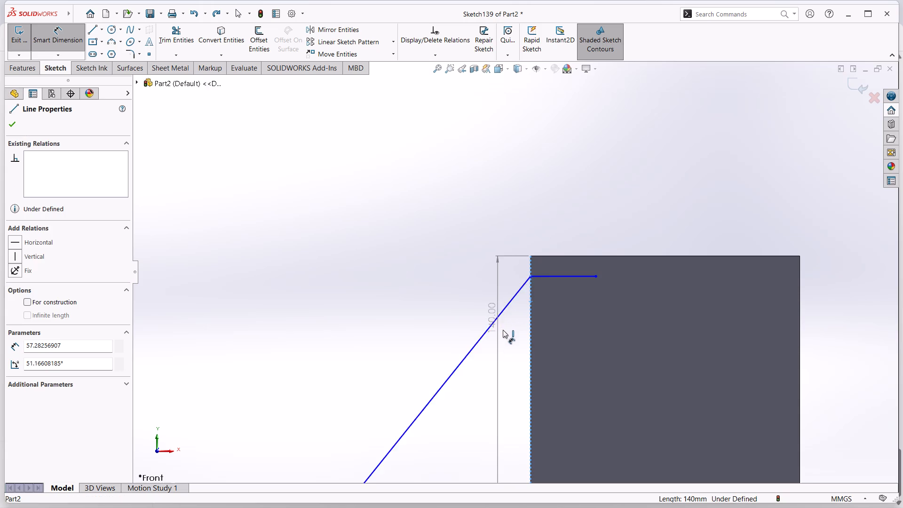
click(491, 387)
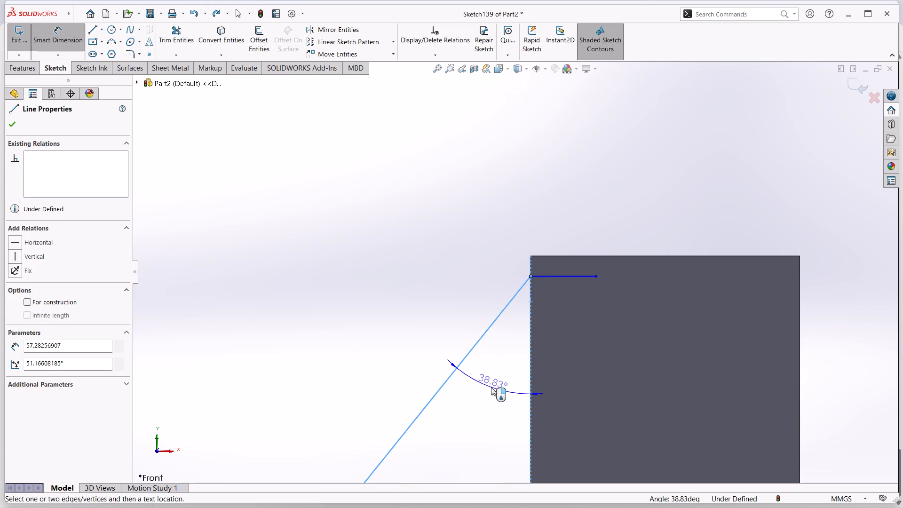
text(45)
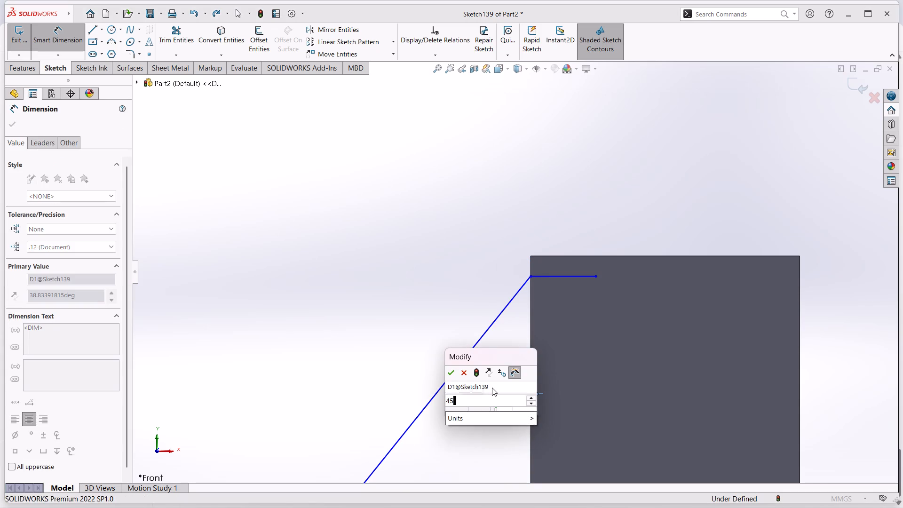
key(Return)
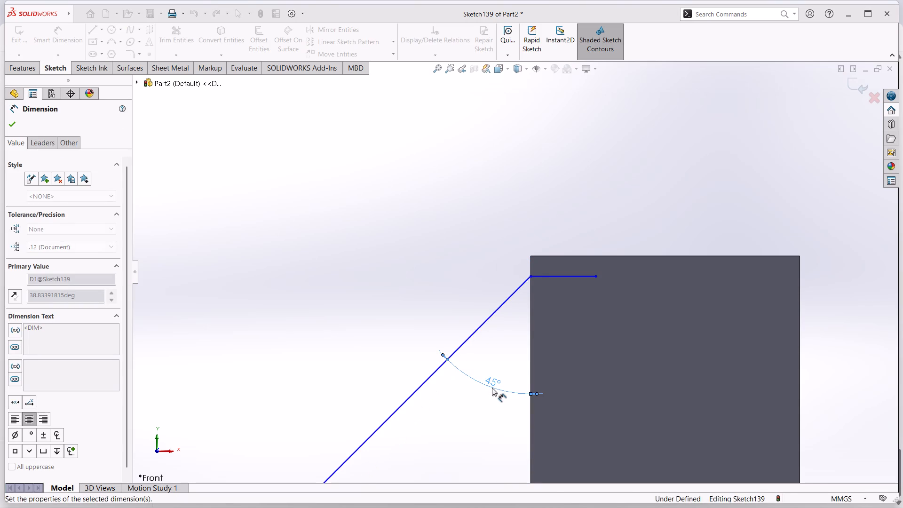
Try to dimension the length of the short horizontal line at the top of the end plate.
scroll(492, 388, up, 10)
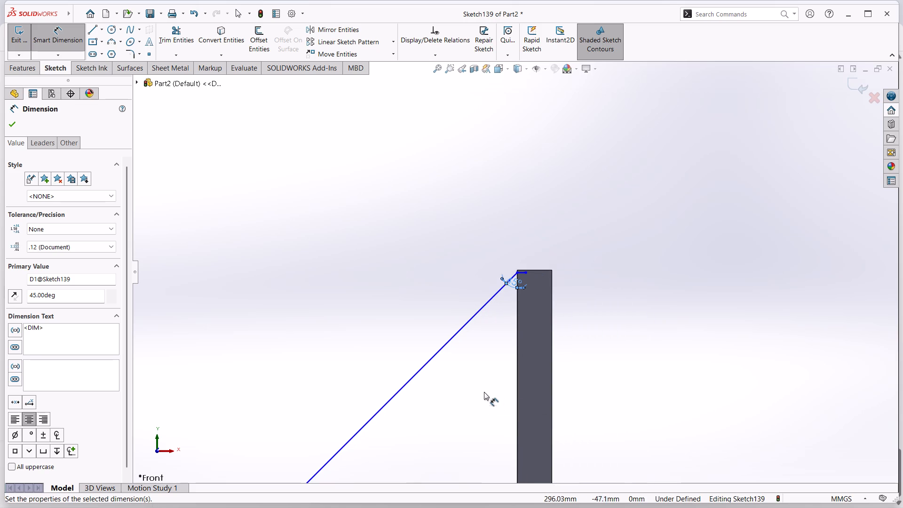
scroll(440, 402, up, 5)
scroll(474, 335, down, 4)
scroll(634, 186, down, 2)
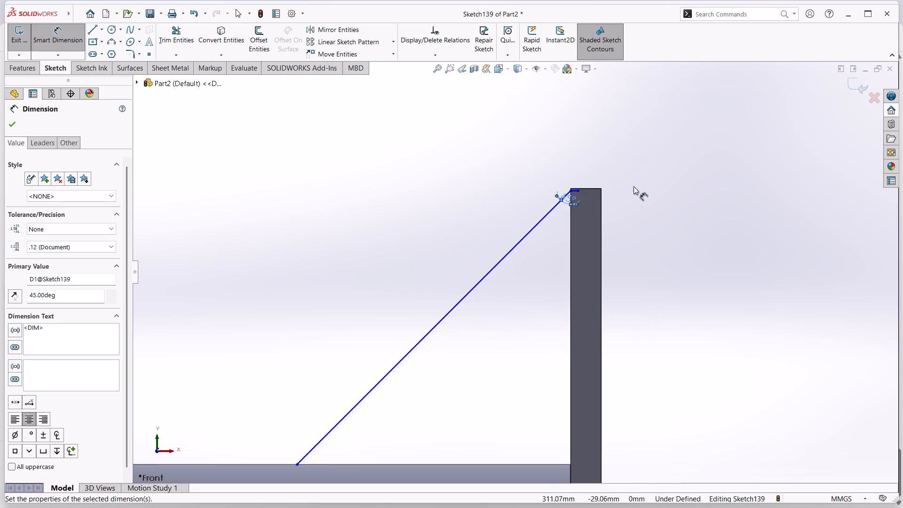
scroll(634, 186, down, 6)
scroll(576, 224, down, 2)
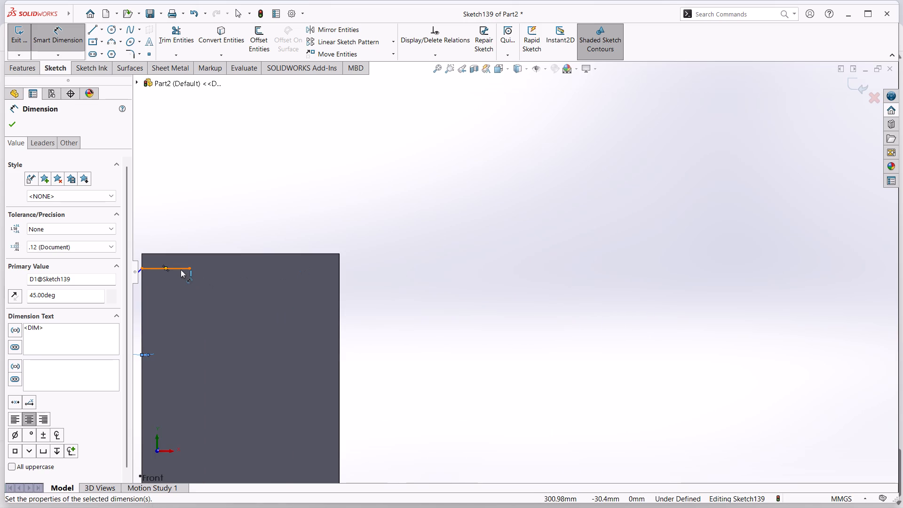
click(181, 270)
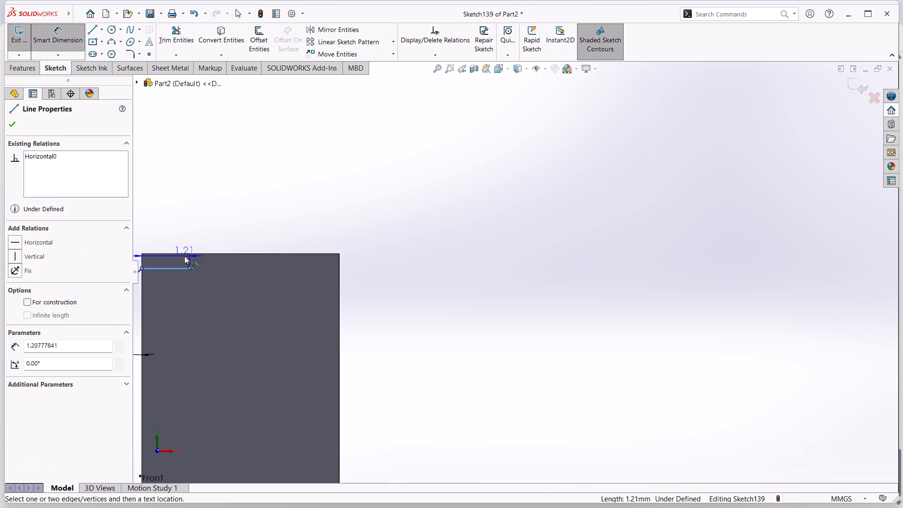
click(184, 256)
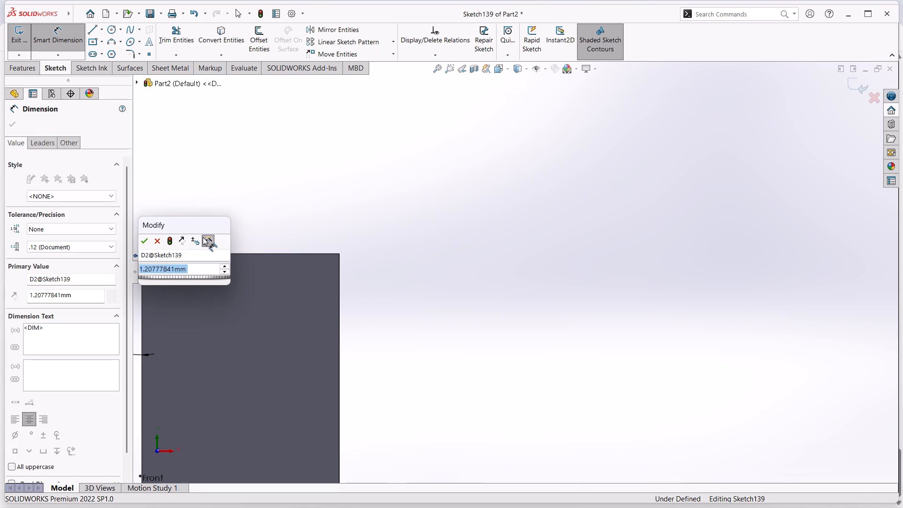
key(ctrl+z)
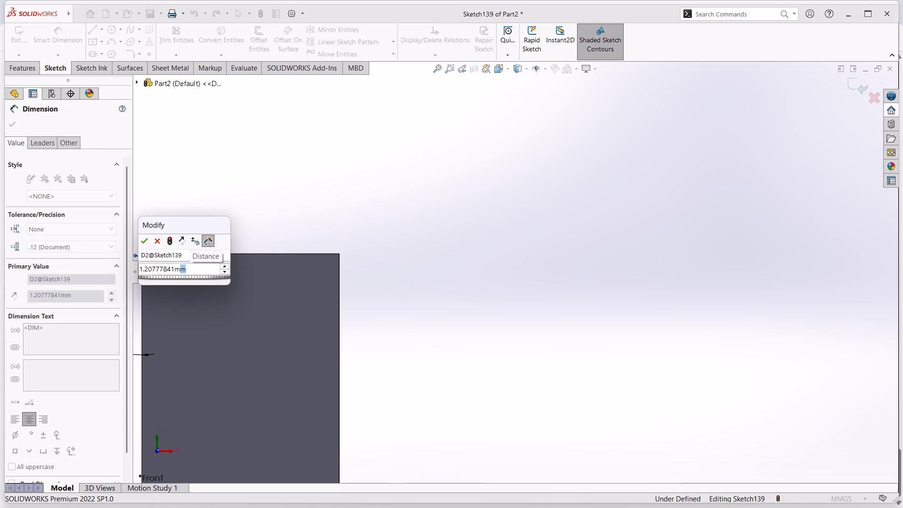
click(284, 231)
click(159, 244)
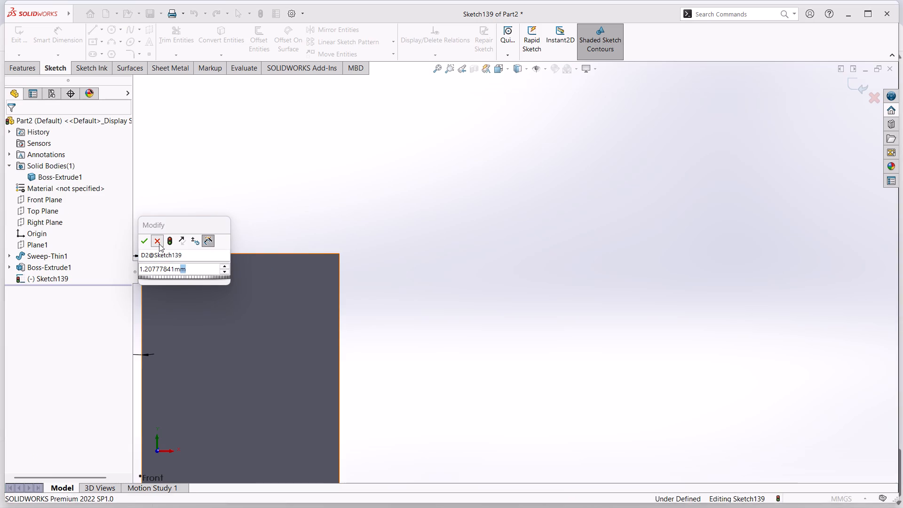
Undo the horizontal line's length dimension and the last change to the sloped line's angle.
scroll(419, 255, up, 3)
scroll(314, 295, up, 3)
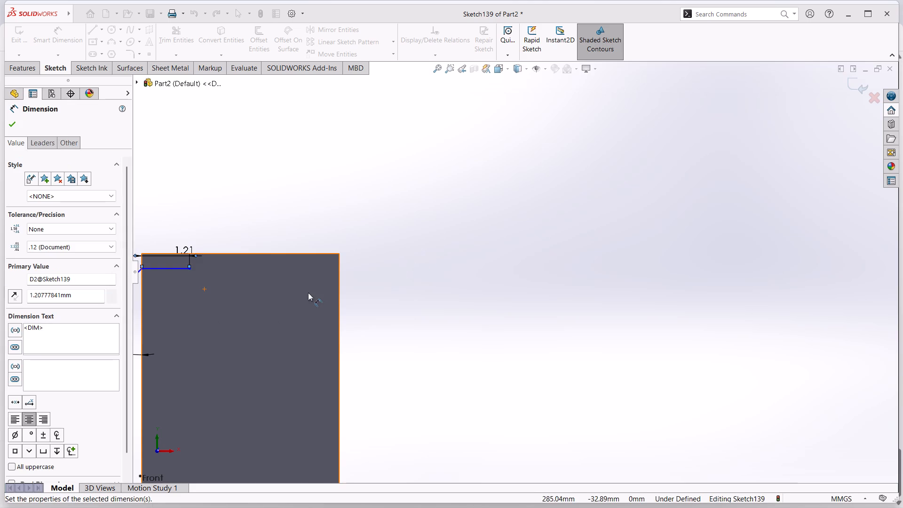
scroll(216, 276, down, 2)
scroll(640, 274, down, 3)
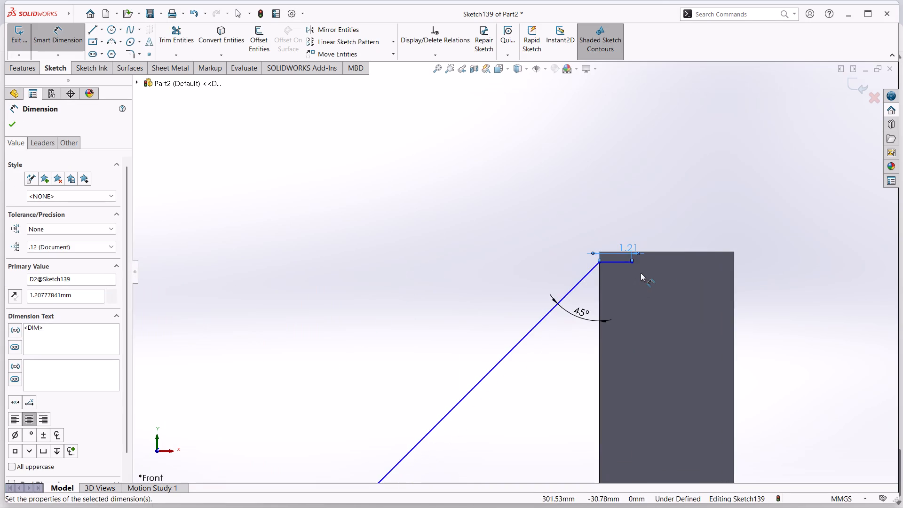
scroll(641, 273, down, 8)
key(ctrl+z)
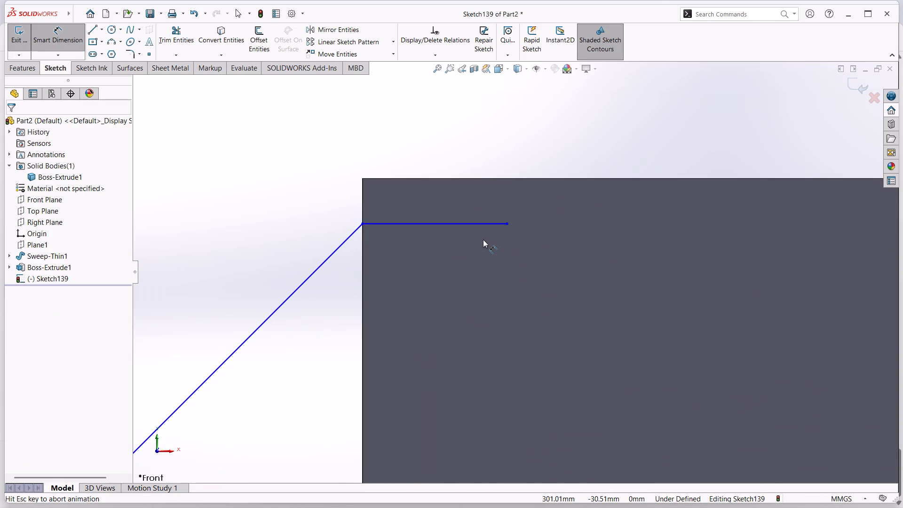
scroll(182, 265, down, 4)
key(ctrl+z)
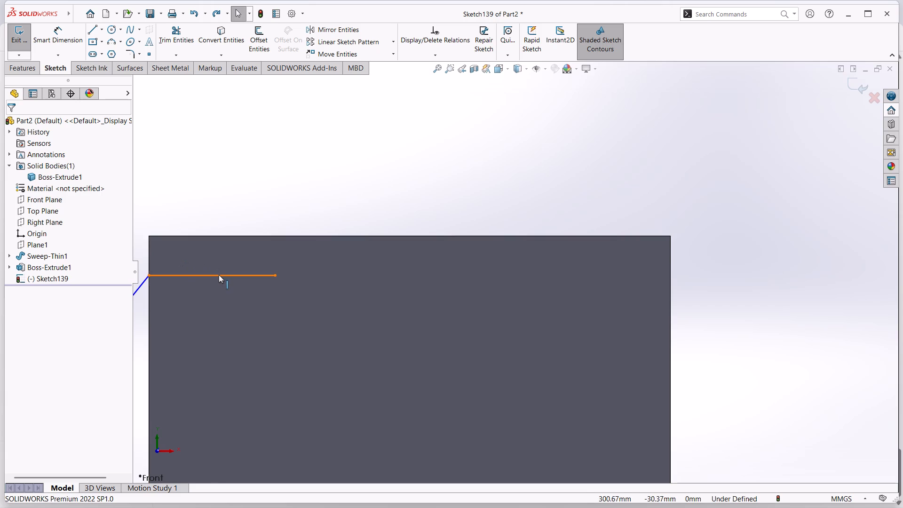
Dimension the distance between the plate's top edge and the short horizontal line as 0.5 mm.
click(71, 46)
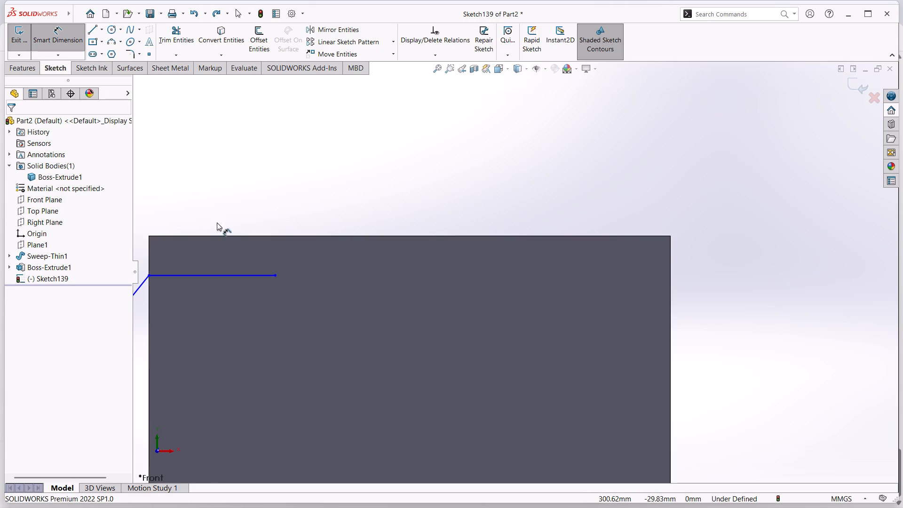
click(221, 235)
click(233, 277)
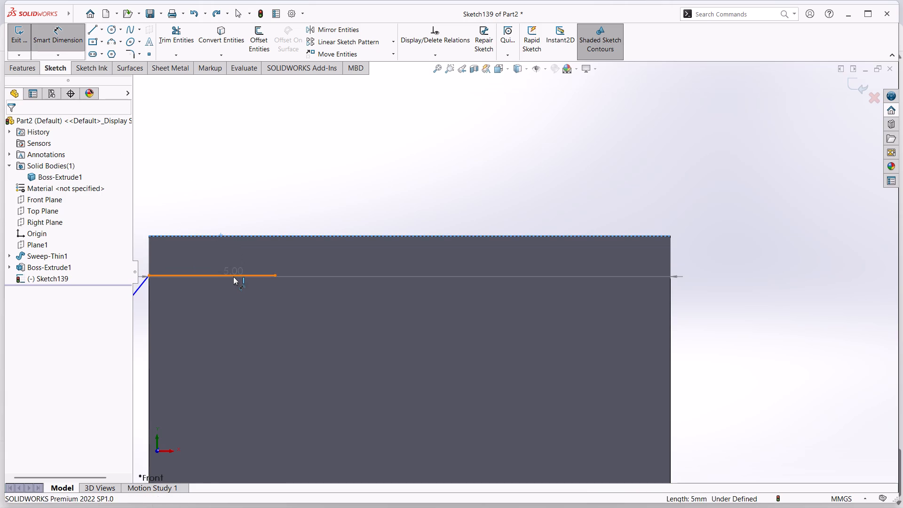
click(235, 192)
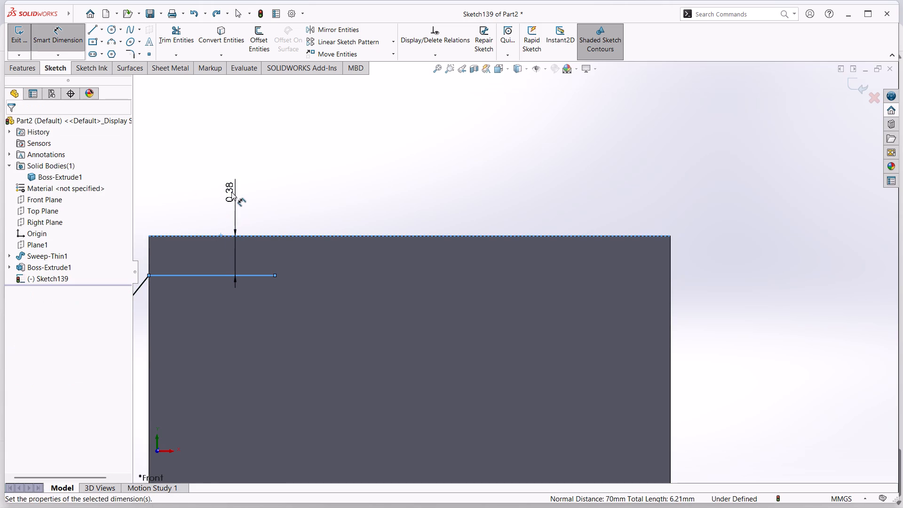
text(1.5)
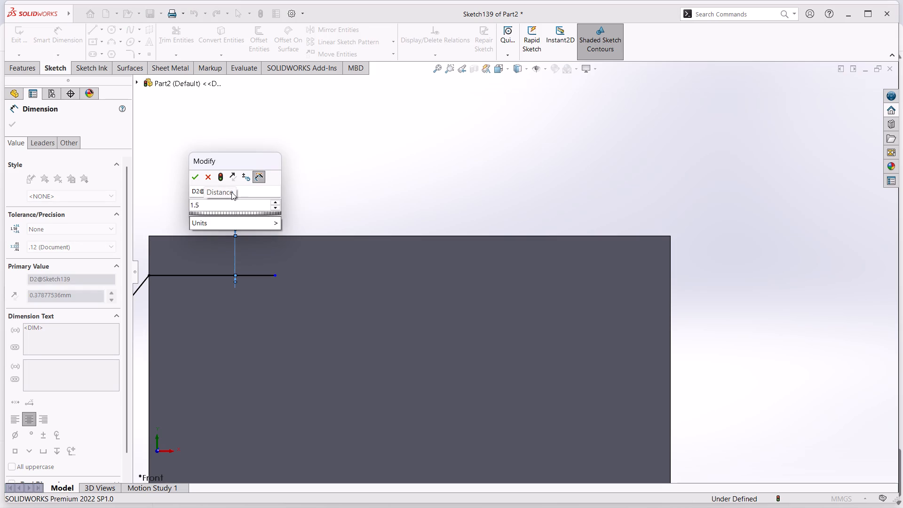
key(BackSpace)
key(BackSpace)
text(0.5)
key(BackSpace)
key(BackSpace)
key(BackSpace)
key(BackSpace)
key(BackSpace)
key(BackSpace)
key(BackSpace)
key(BackSpace)
key(BackSpace)
key(BackSpace)
key(BackSpace)
key(BackSpace)
key(BackSpace)
text(0.5)
key(Return)
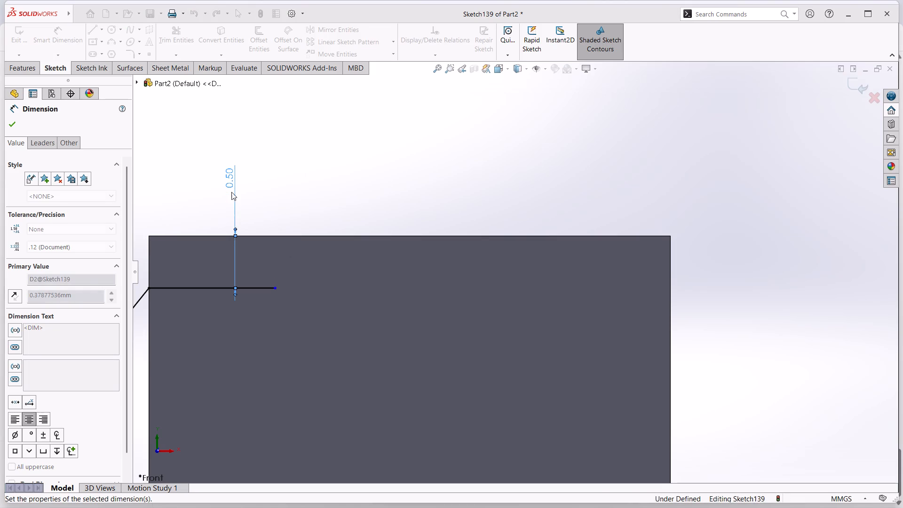
Set the angle between the sloped line and the plate's vertical edge to 45°.
scroll(311, 198, up, 6)
scroll(320, 239, up, 2)
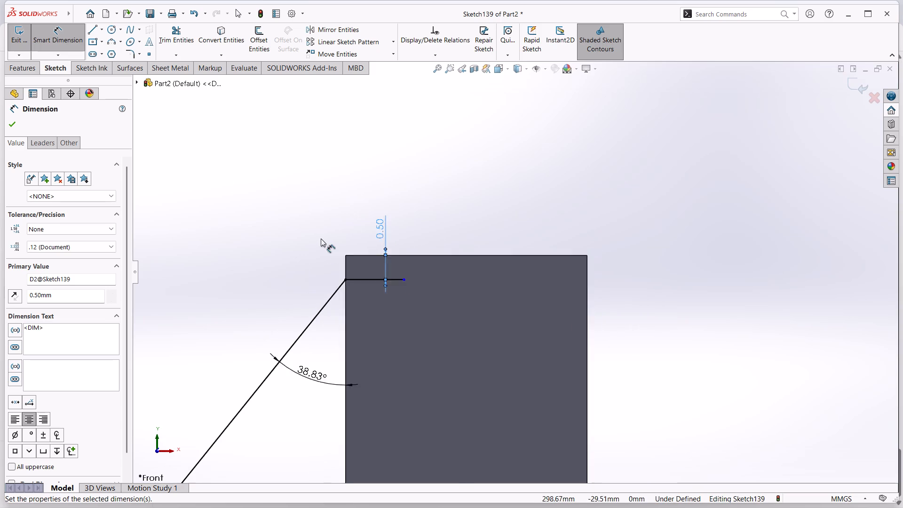
scroll(346, 265, up, 4)
scroll(345, 448, up, 3)
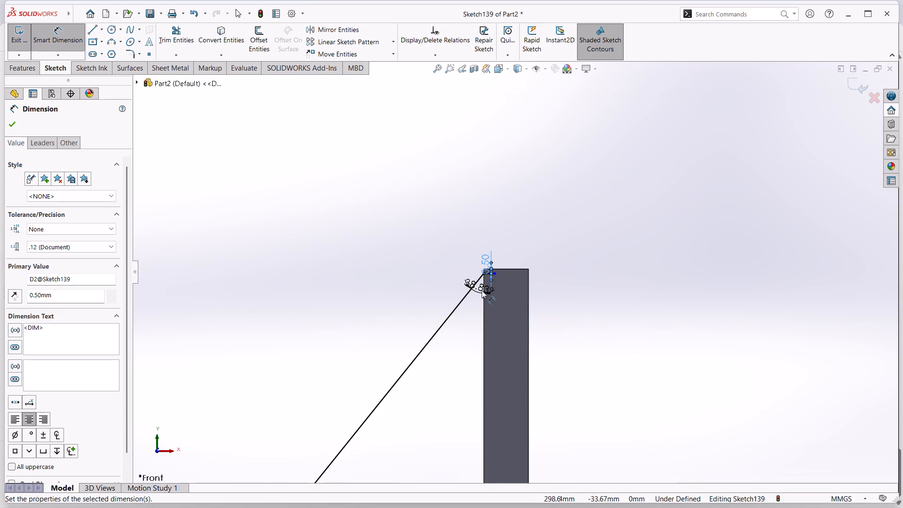
scroll(482, 288, down, 9)
double_click(478, 296)
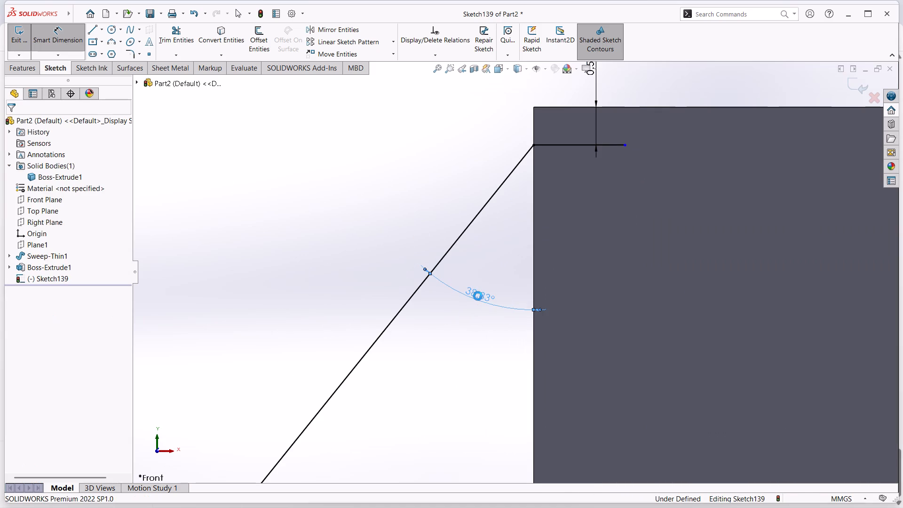
text(45)
key(Return)
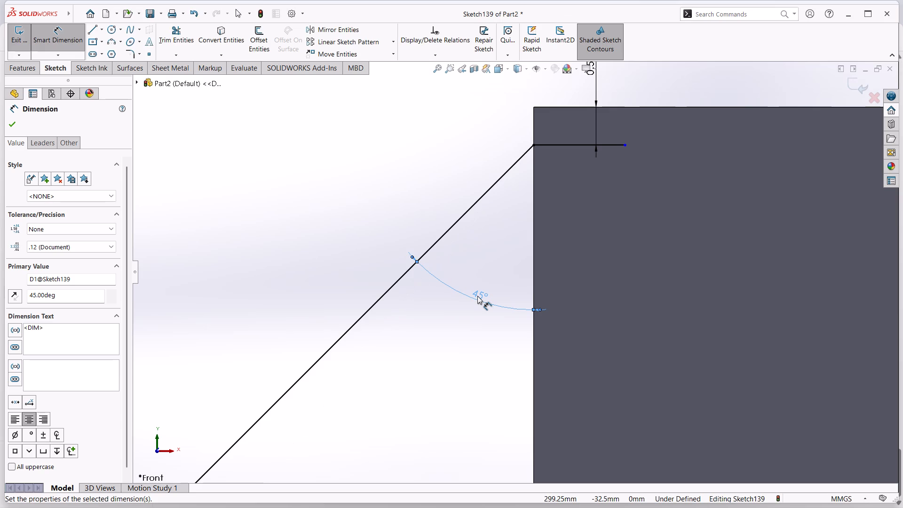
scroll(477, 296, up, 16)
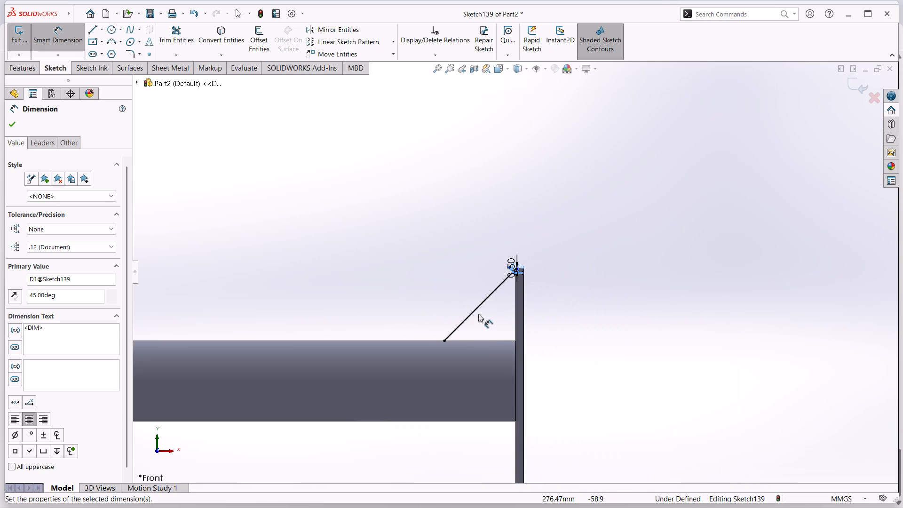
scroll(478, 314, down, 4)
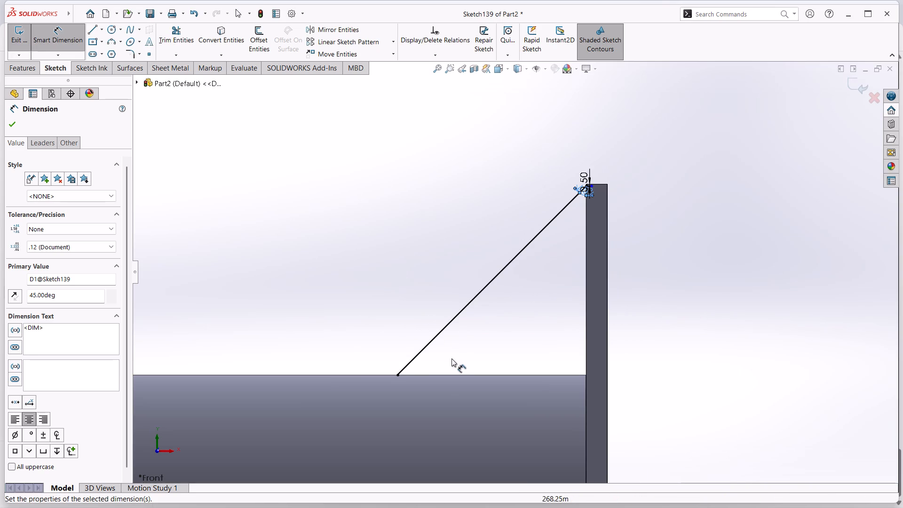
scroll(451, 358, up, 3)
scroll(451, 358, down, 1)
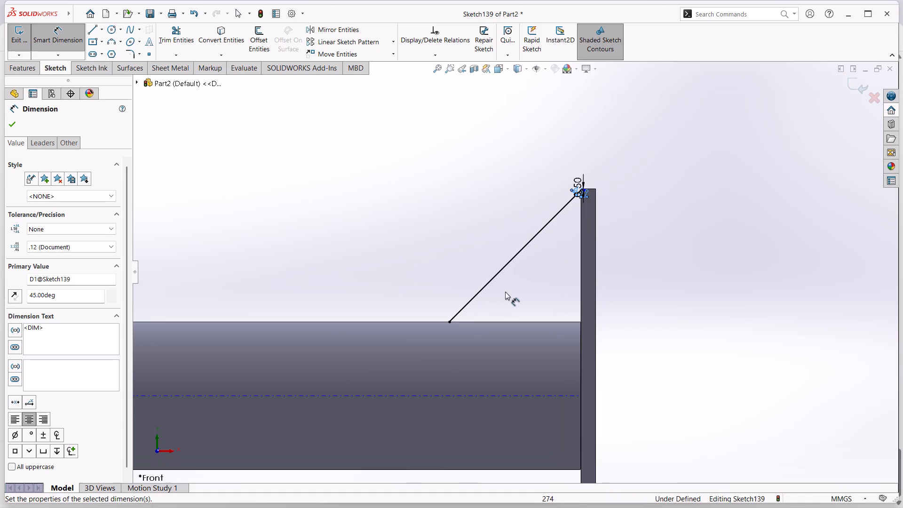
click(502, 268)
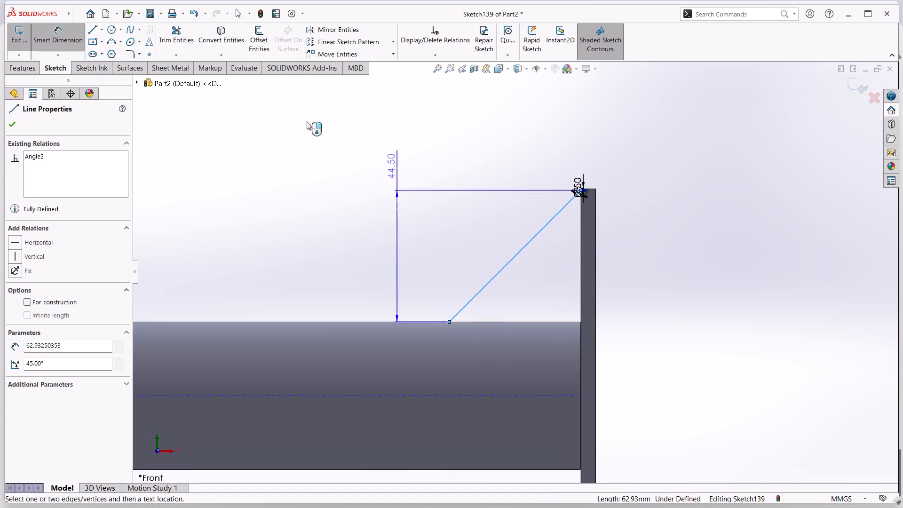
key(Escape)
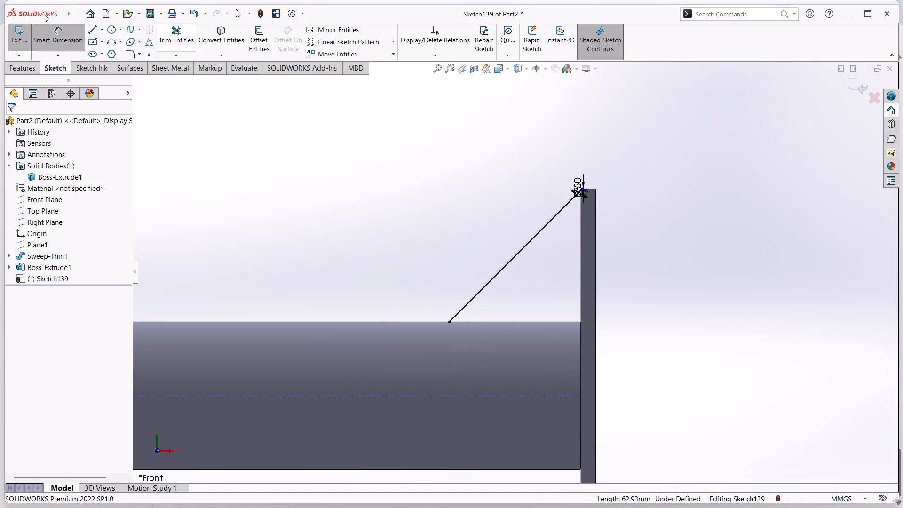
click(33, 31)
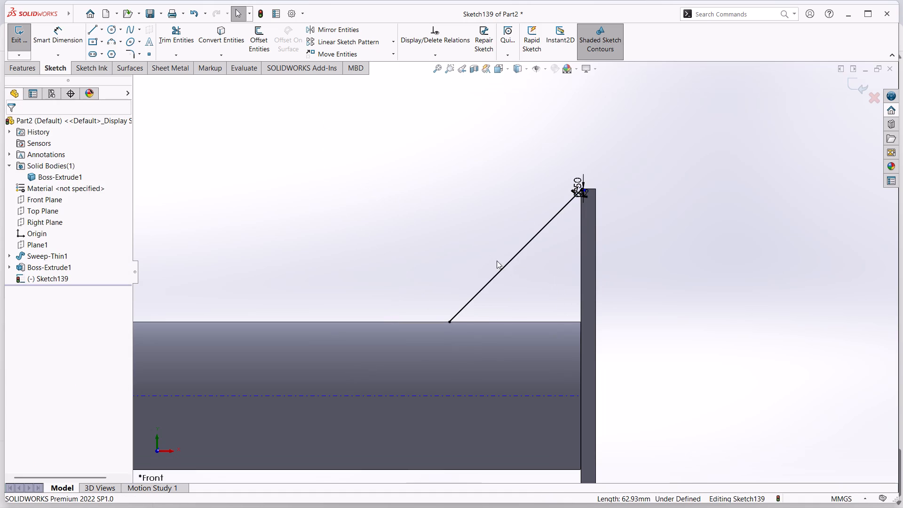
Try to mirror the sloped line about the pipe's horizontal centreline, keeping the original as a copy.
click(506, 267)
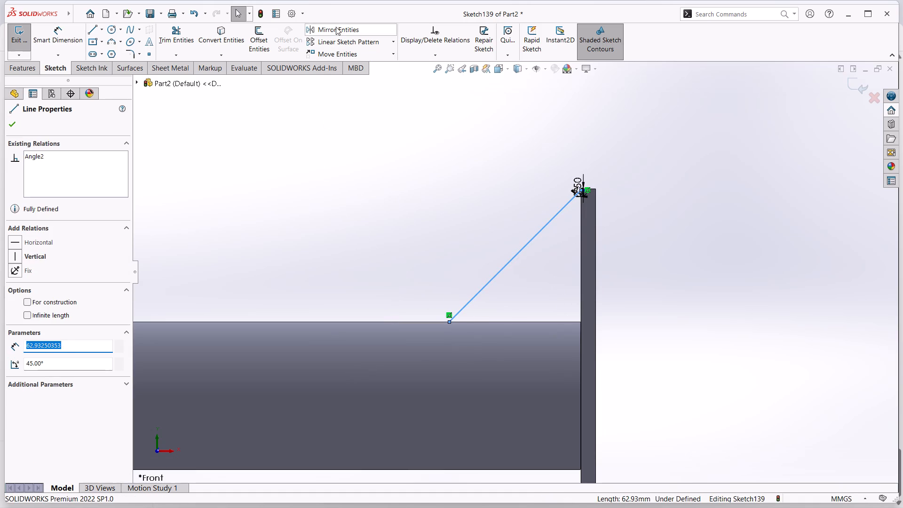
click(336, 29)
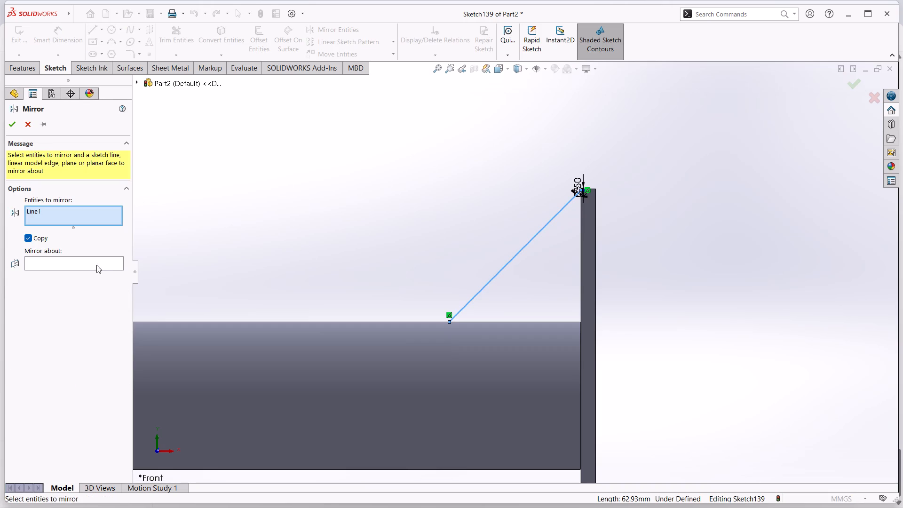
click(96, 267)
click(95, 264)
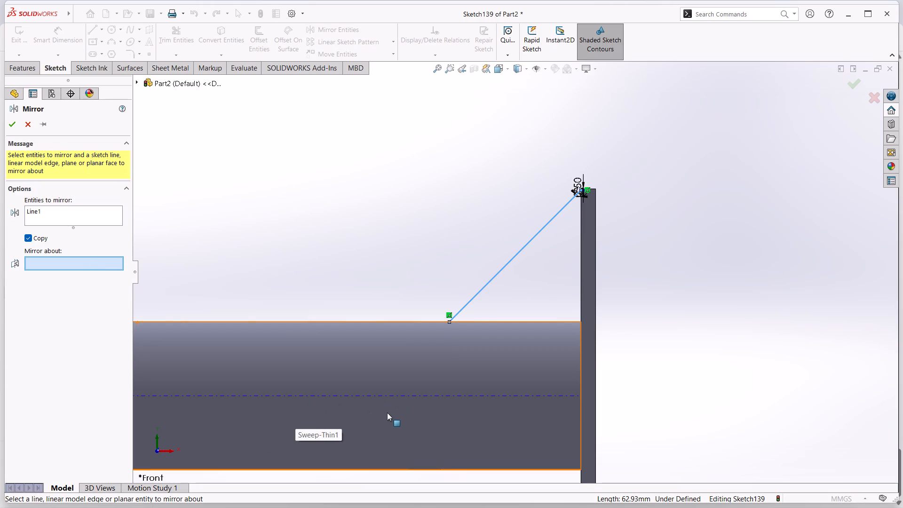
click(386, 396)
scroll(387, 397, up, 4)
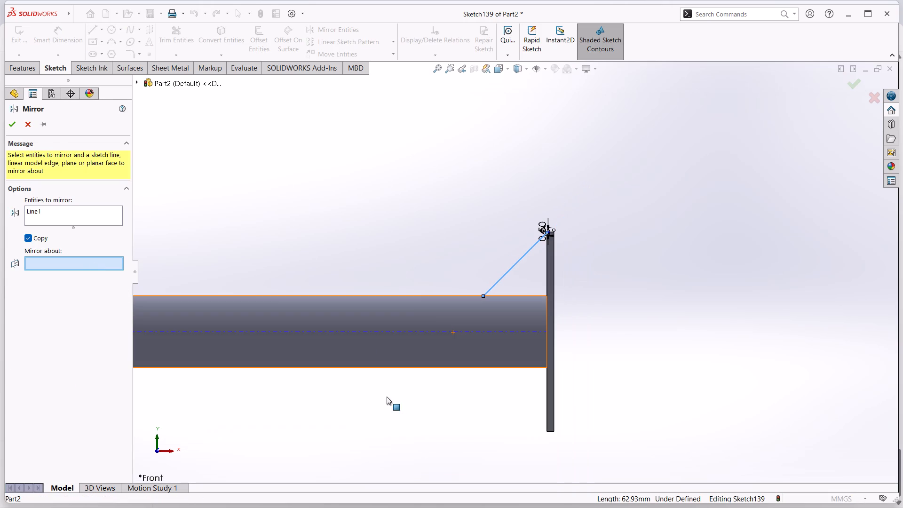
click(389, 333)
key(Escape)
Exit the sloped support sketch with the pipe and end plate viewed at an angle.
middle_drag(477, 442, 501, 429)
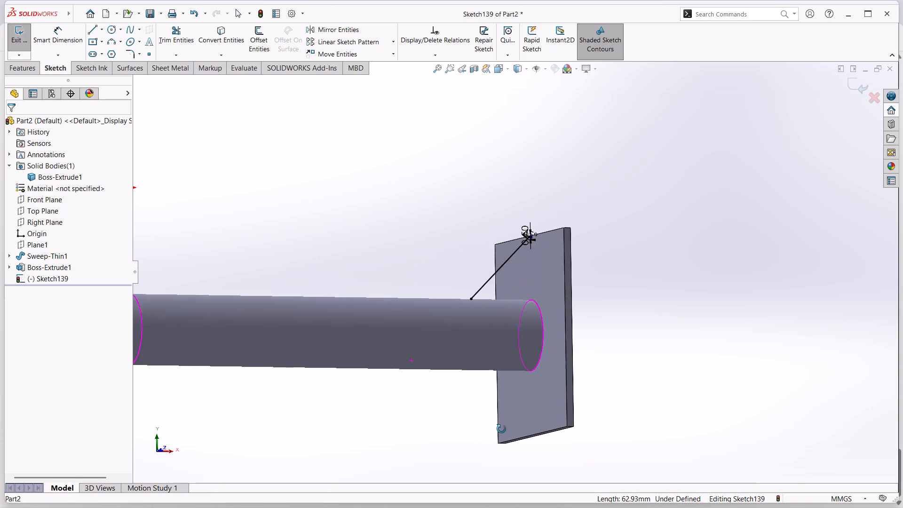
middle_drag(501, 429, 509, 426)
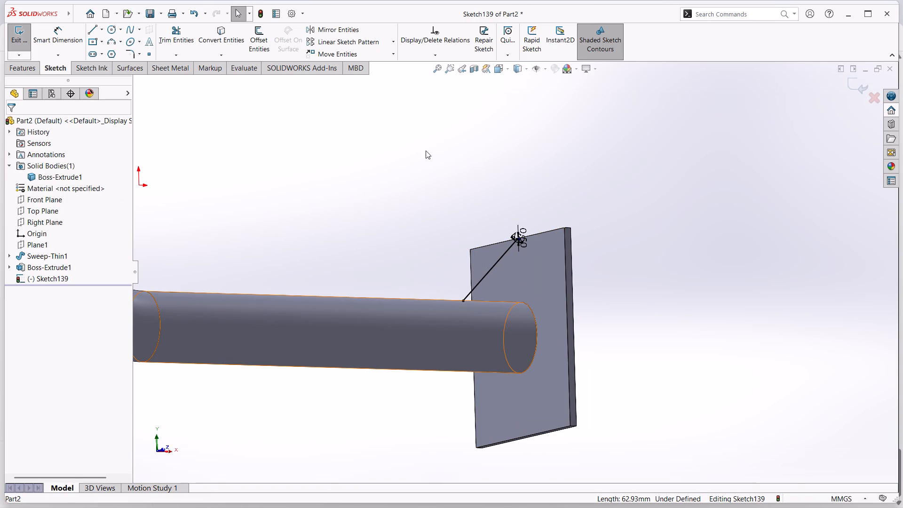
click(17, 41)
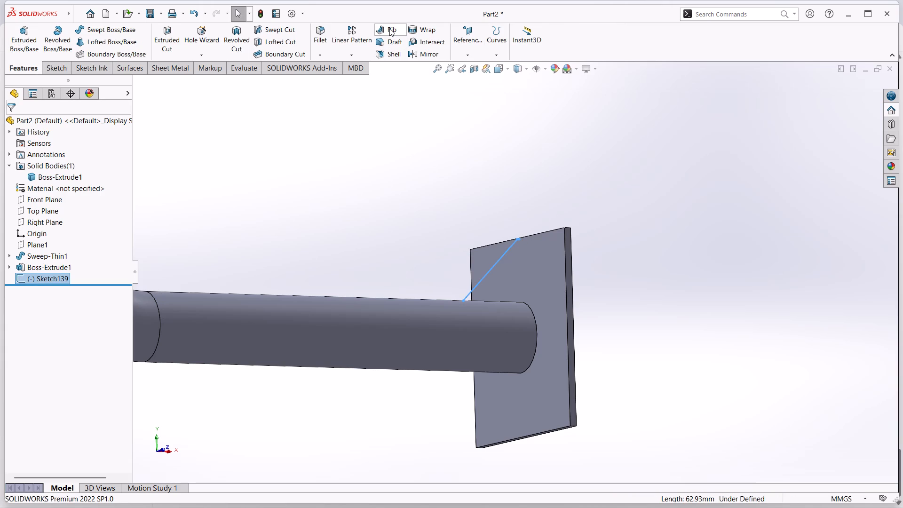
Create a 10 mm thick rib from the sloped line sketch, joining the pipe to the end plate.
click(389, 28)
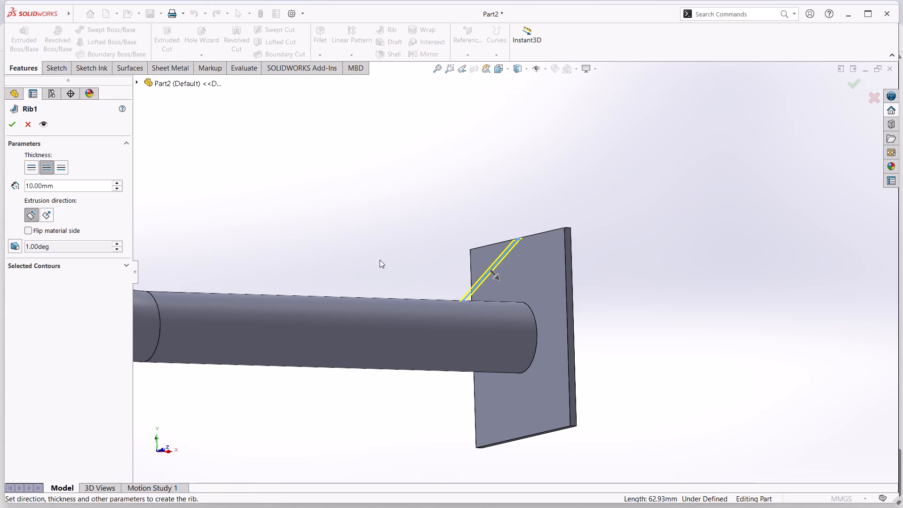
click(12, 128)
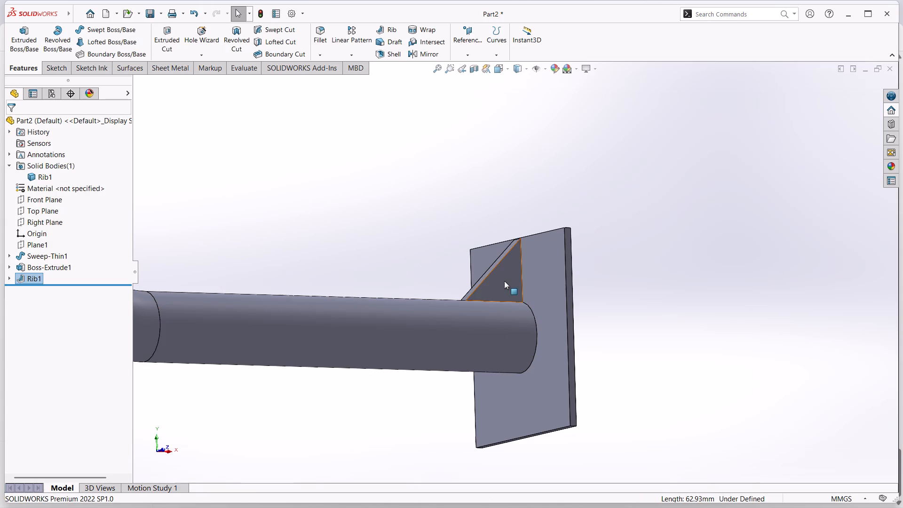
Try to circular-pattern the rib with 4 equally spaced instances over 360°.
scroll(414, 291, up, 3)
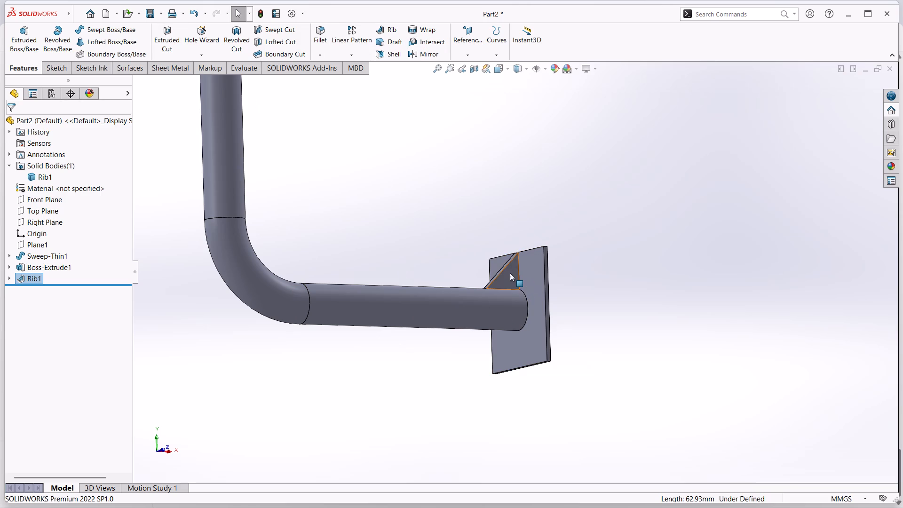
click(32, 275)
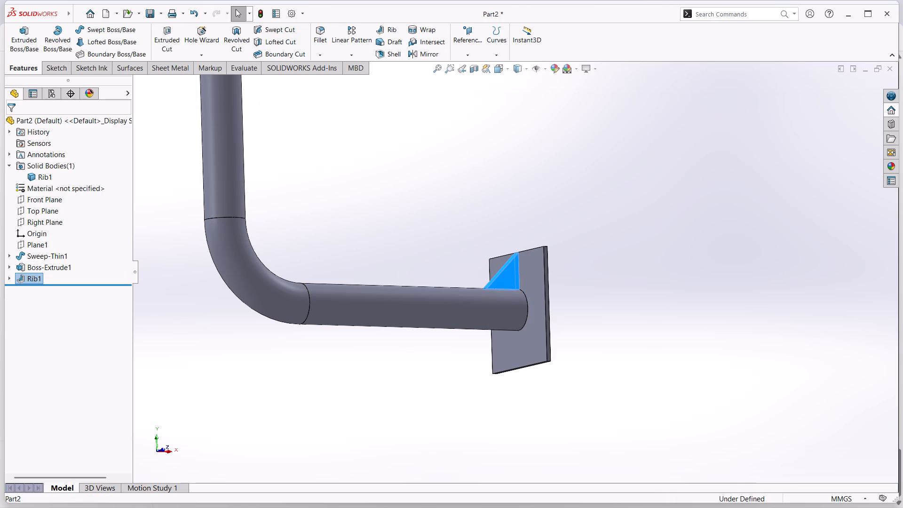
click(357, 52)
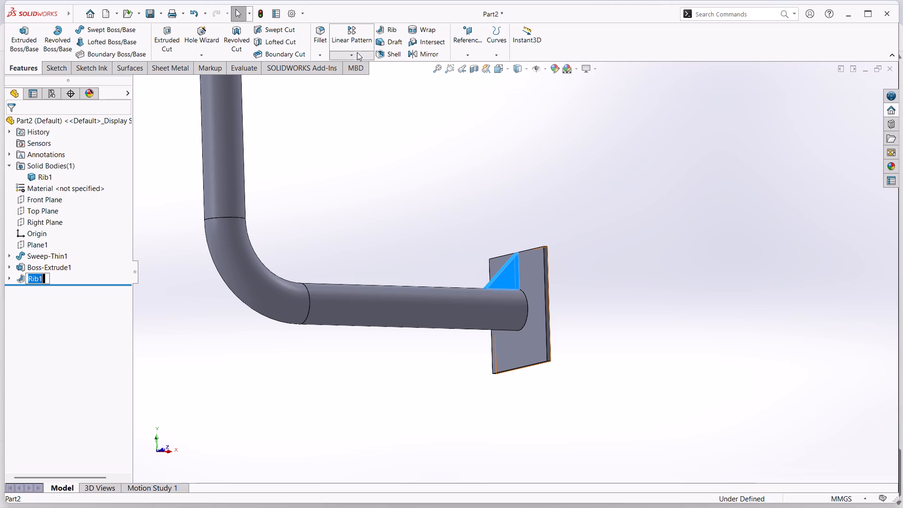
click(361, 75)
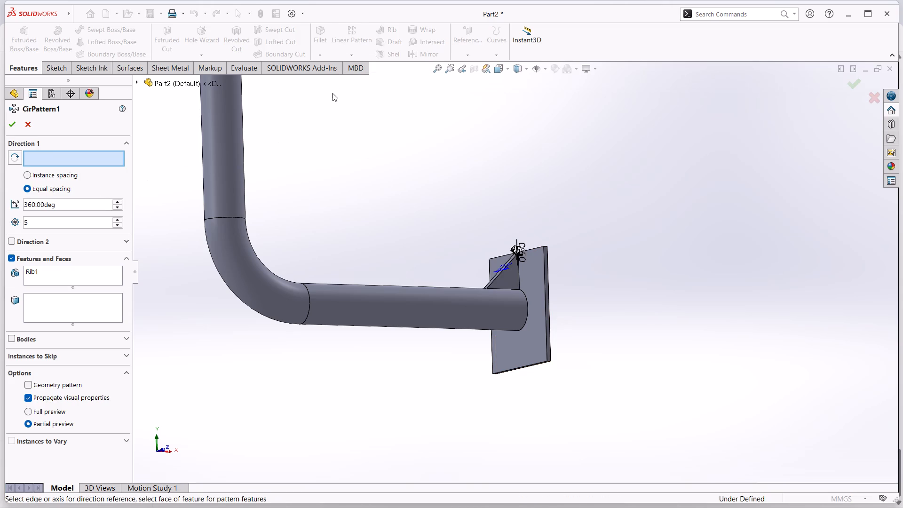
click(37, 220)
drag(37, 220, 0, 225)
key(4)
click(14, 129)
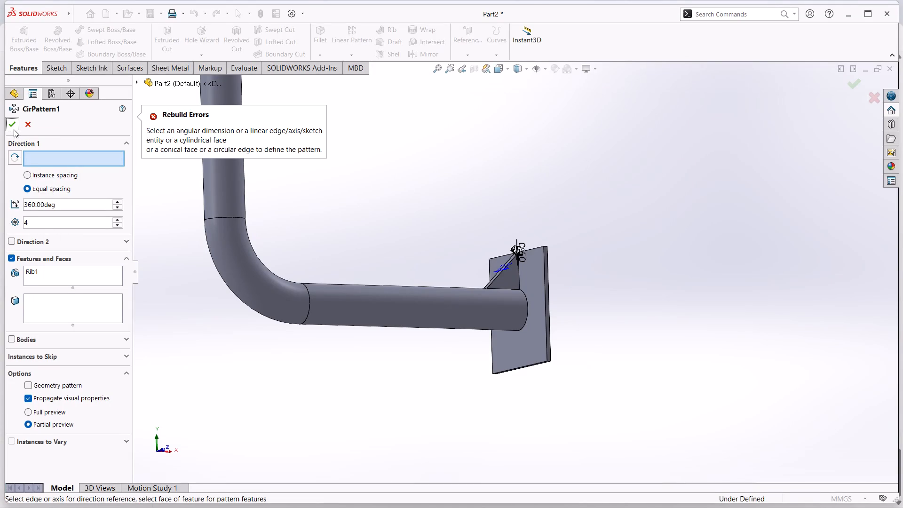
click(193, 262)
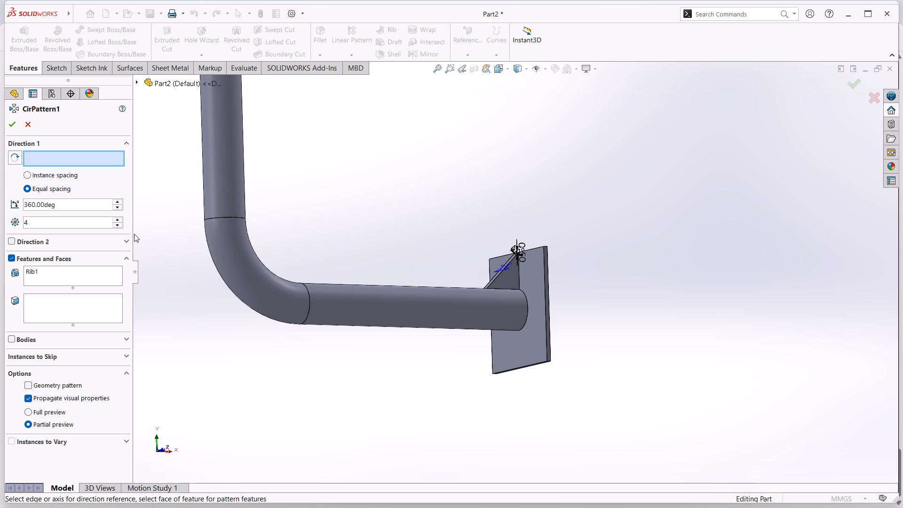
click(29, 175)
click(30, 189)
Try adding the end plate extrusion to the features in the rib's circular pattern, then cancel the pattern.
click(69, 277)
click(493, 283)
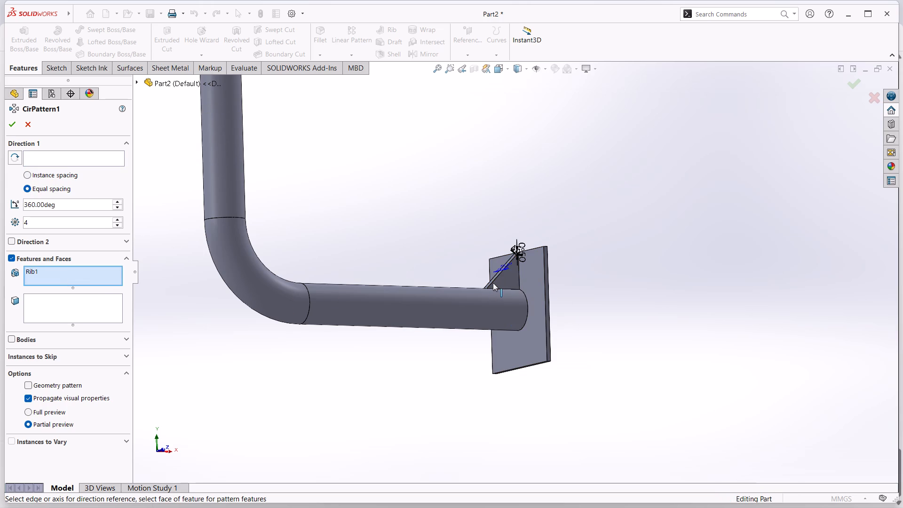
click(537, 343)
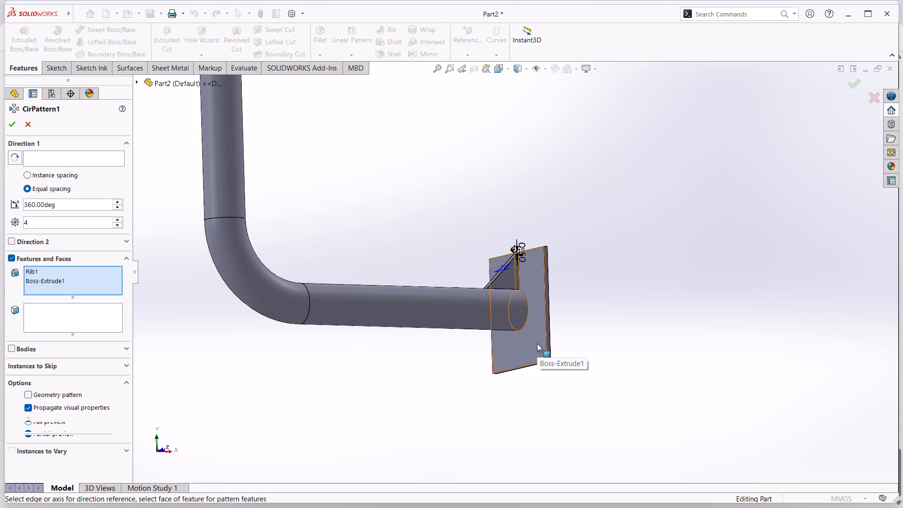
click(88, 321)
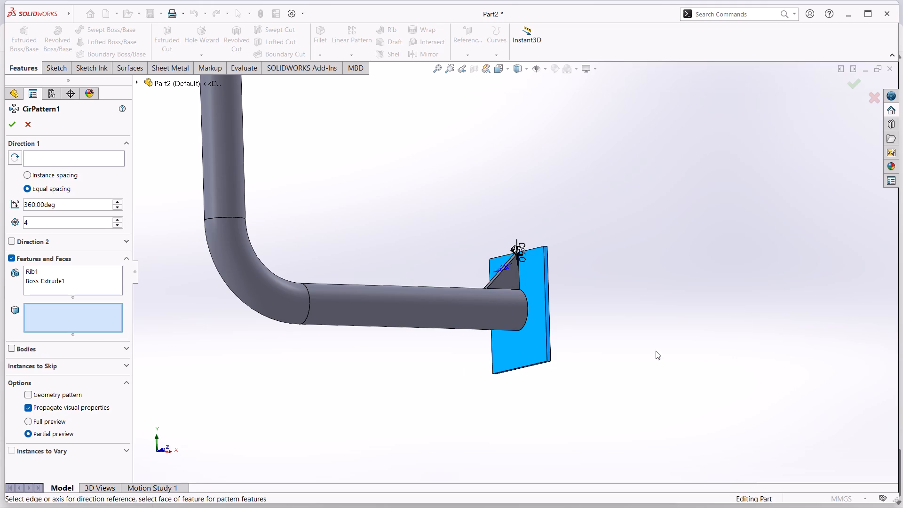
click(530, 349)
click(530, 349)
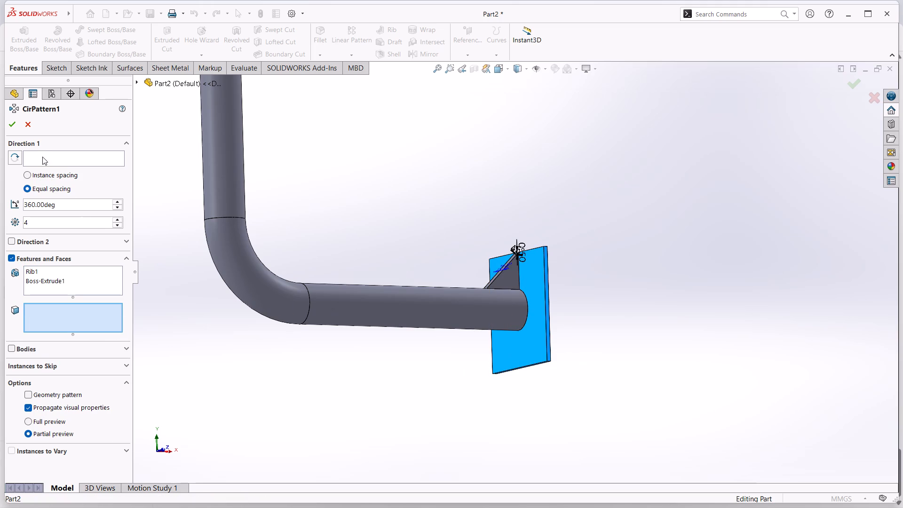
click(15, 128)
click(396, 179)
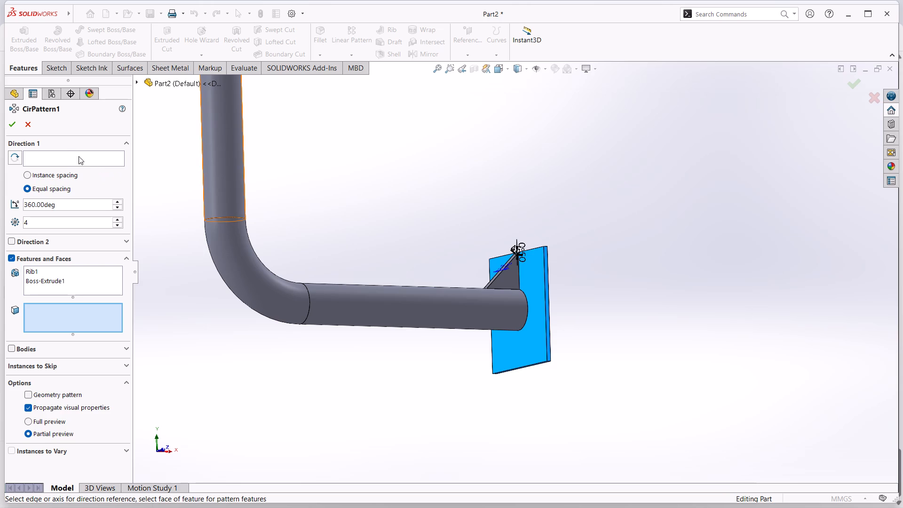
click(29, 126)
Try a circular pattern of the solid body containing the rib, with 4 equally spaced instances over 360°.
middle_drag(410, 304, 436, 267)
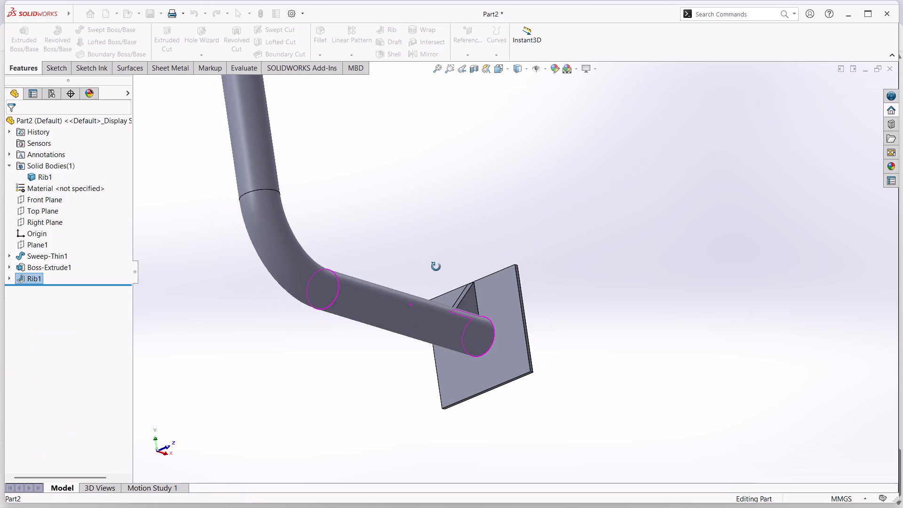
middle_drag(436, 267, 509, 291)
middle_drag(477, 386, 475, 379)
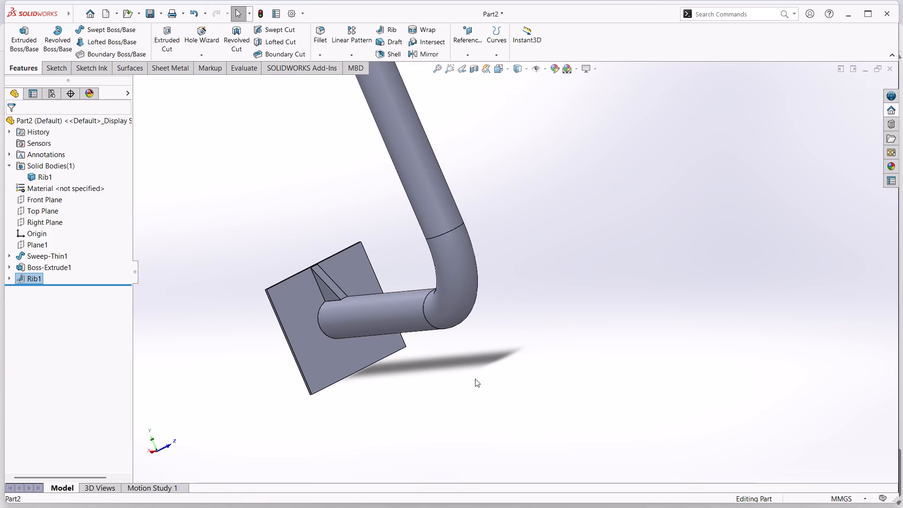
middle_drag(475, 379, 474, 335)
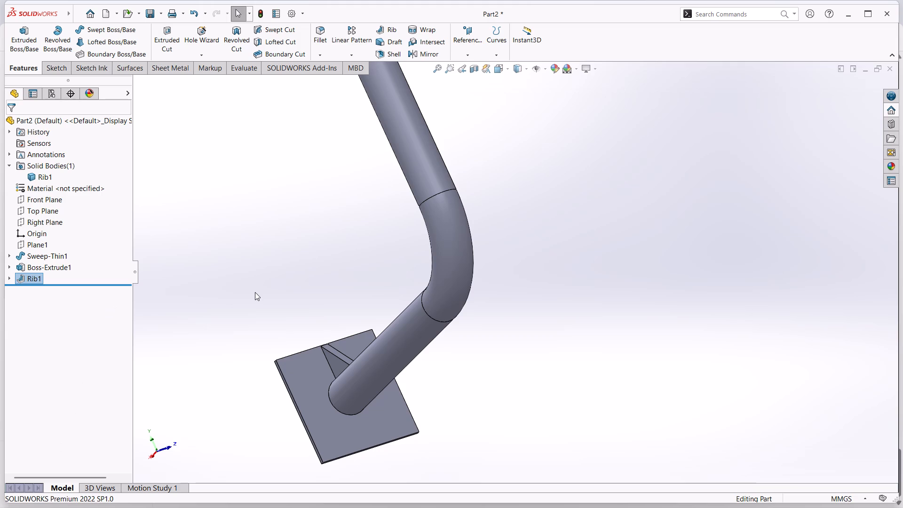
click(36, 279)
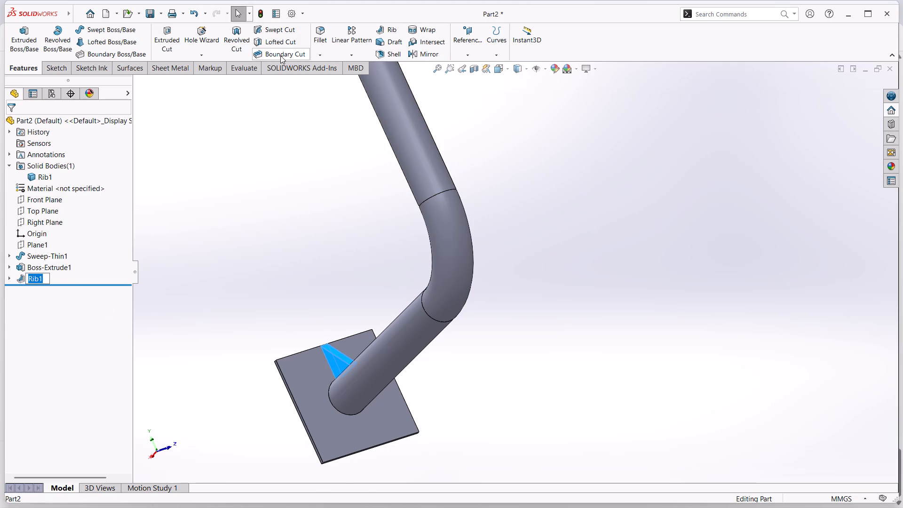
click(352, 57)
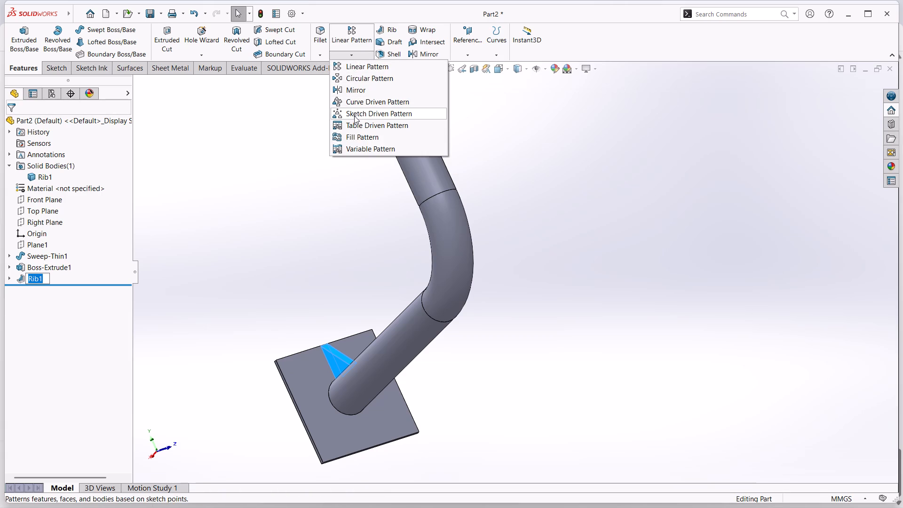
click(356, 81)
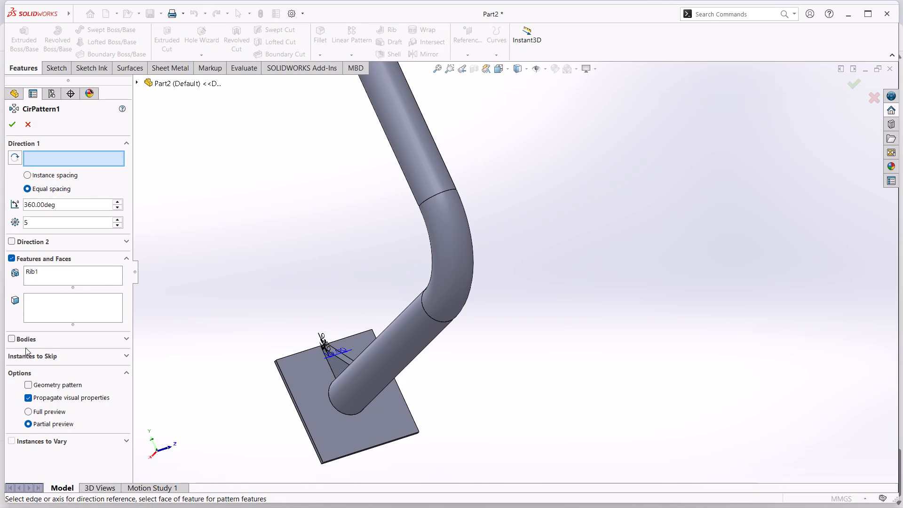
click(14, 338)
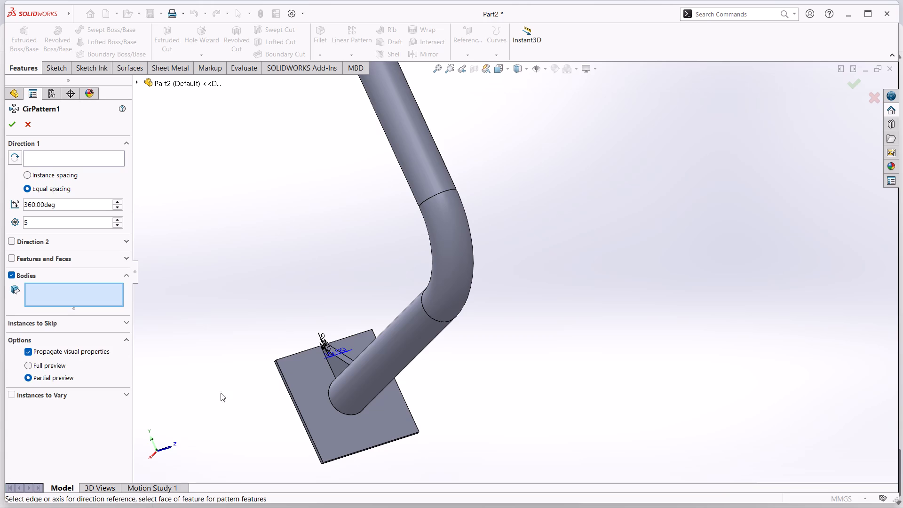
click(334, 363)
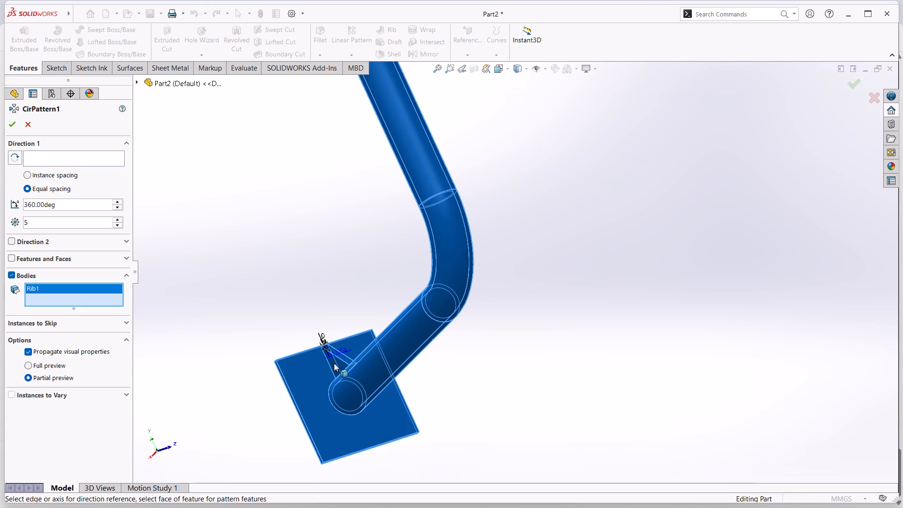
click(51, 222)
drag(51, 221, 0, 205)
key(4)
click(10, 124)
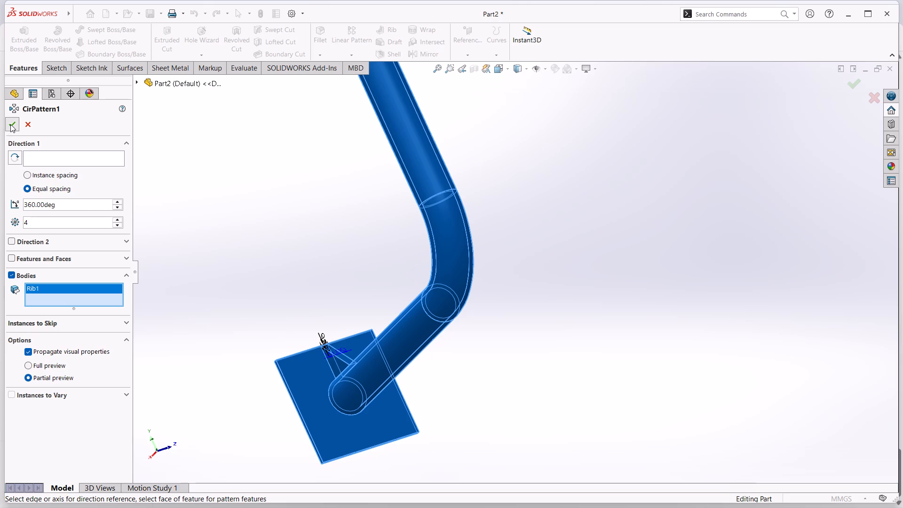
double_click(10, 124)
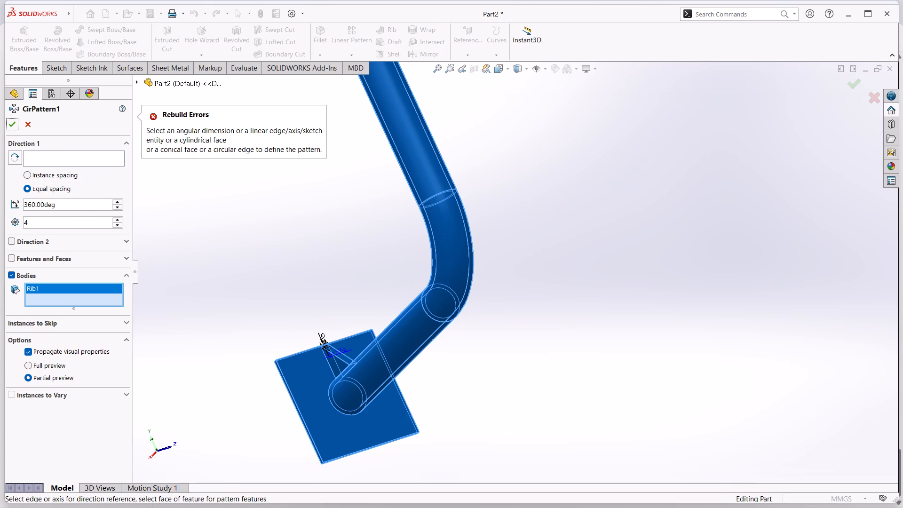
Set the circular pattern's first direction angle to 270° and try to apply it.
drag(58, 206, 0, 187)
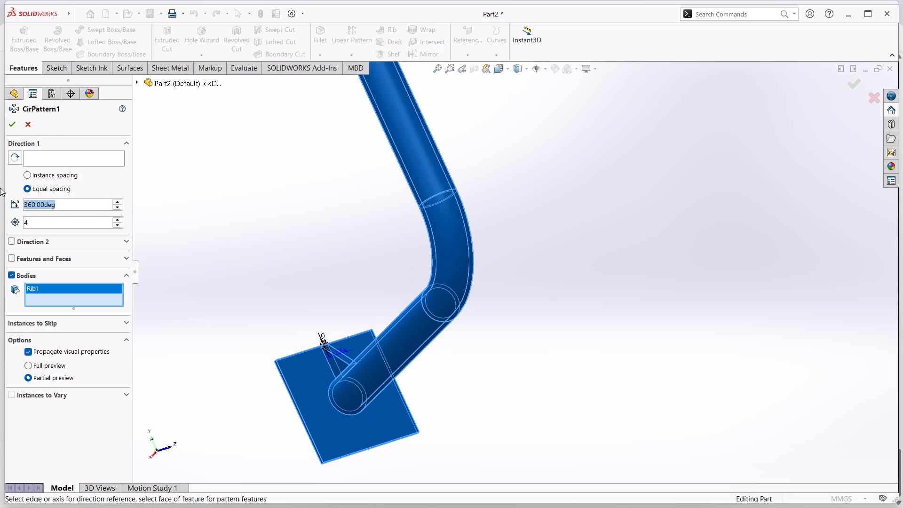
text(70)
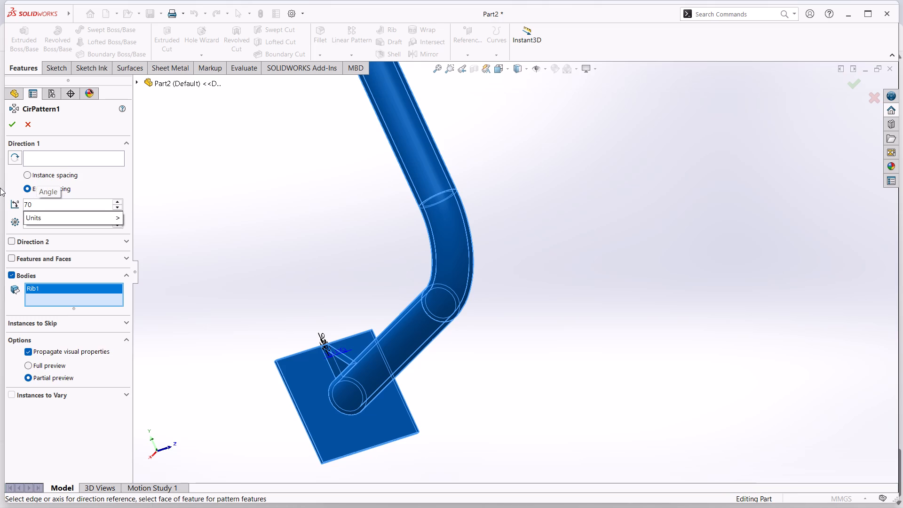
key(BackSpace)
key(BackSpace)
text(270)
click(13, 128)
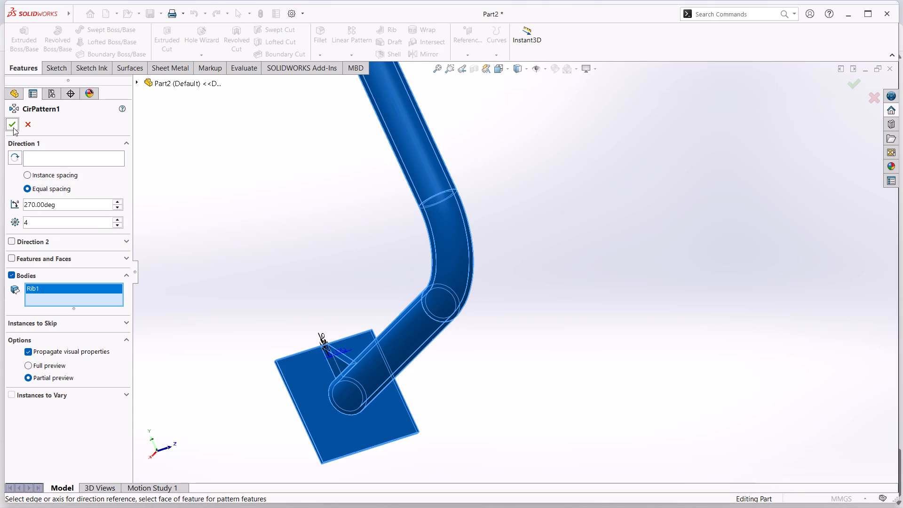
click(13, 127)
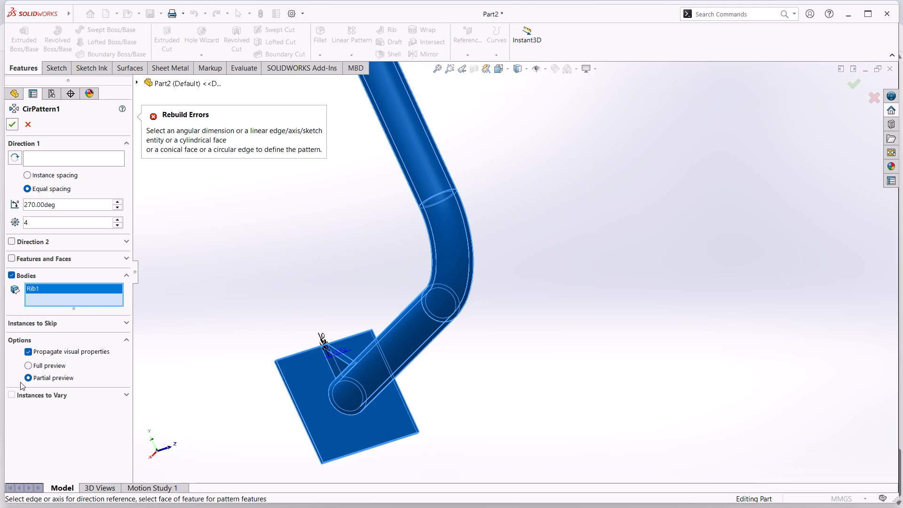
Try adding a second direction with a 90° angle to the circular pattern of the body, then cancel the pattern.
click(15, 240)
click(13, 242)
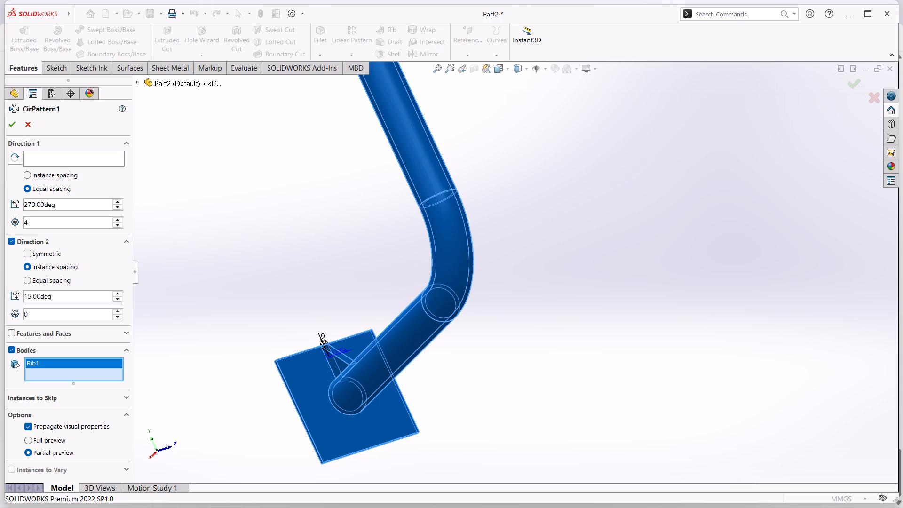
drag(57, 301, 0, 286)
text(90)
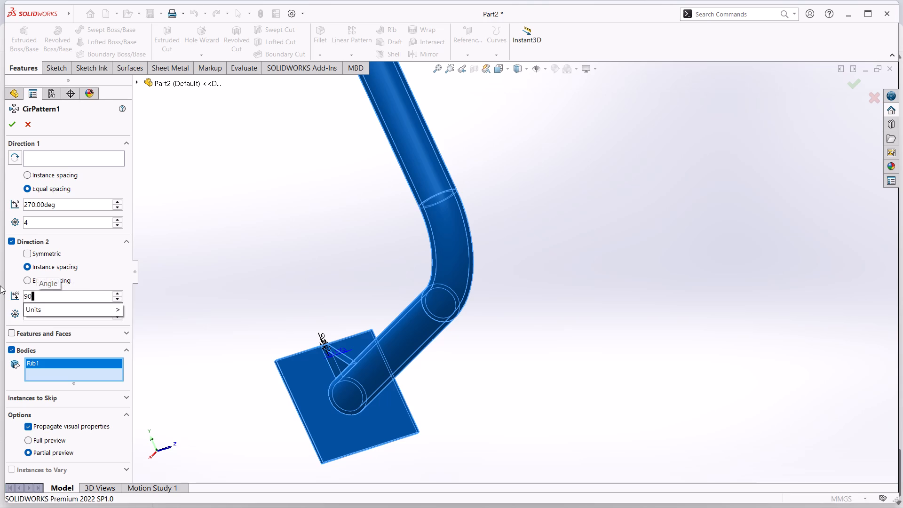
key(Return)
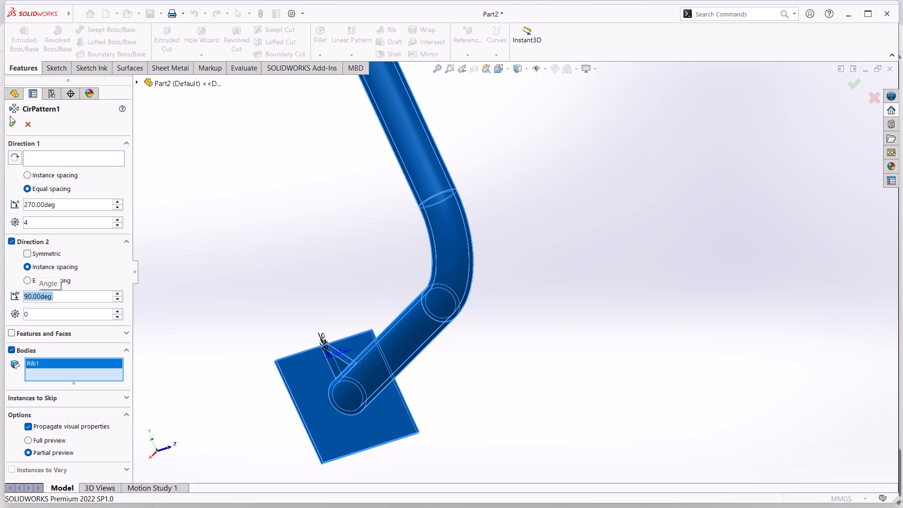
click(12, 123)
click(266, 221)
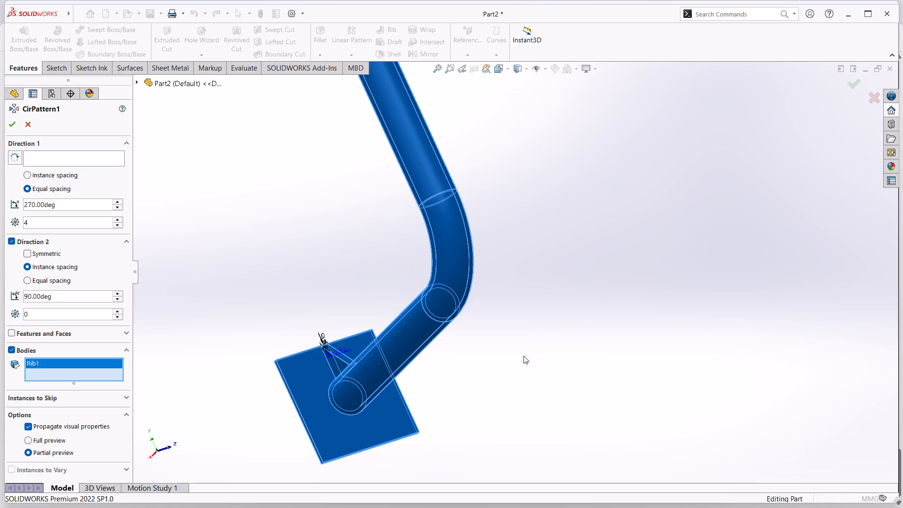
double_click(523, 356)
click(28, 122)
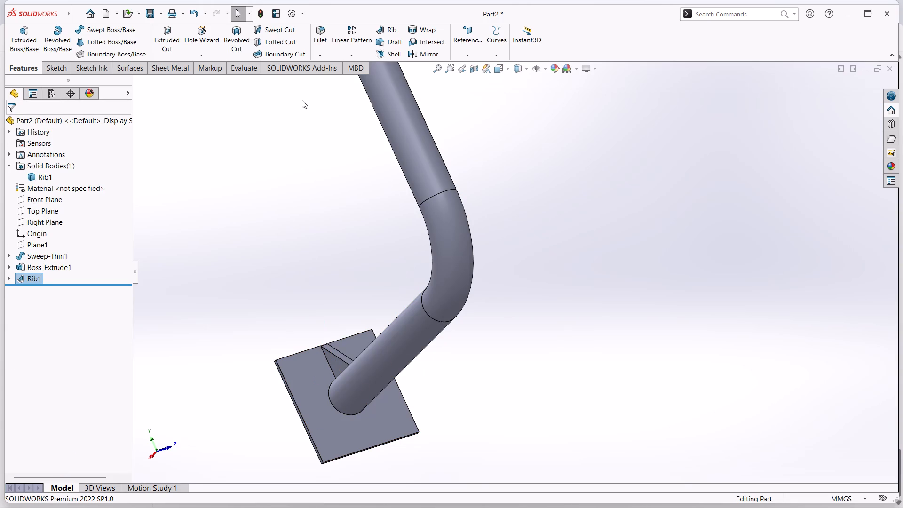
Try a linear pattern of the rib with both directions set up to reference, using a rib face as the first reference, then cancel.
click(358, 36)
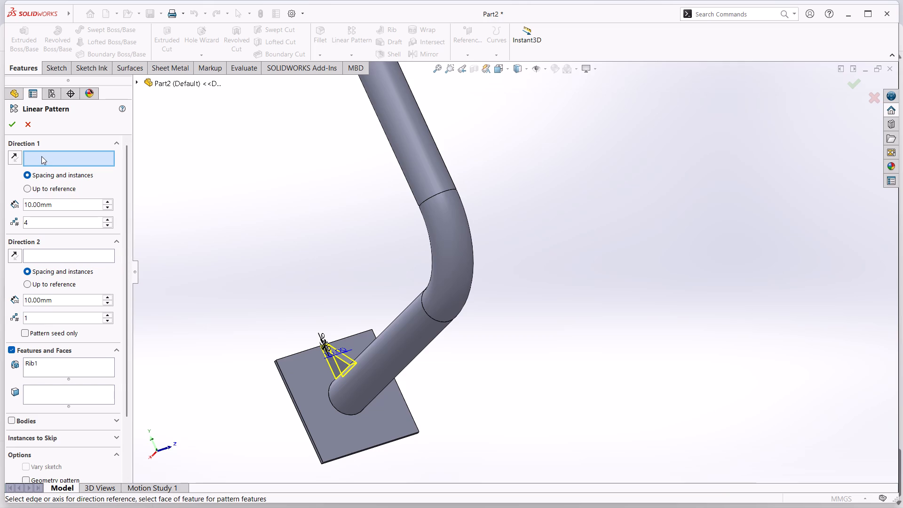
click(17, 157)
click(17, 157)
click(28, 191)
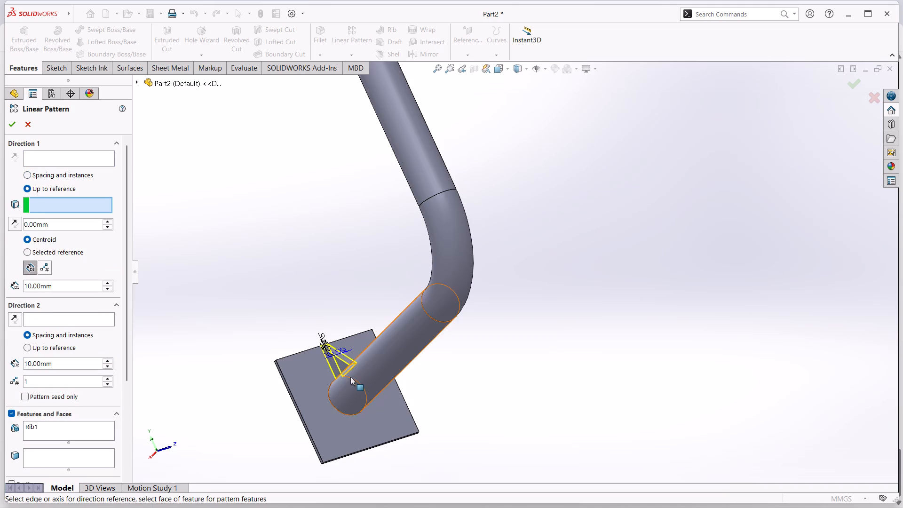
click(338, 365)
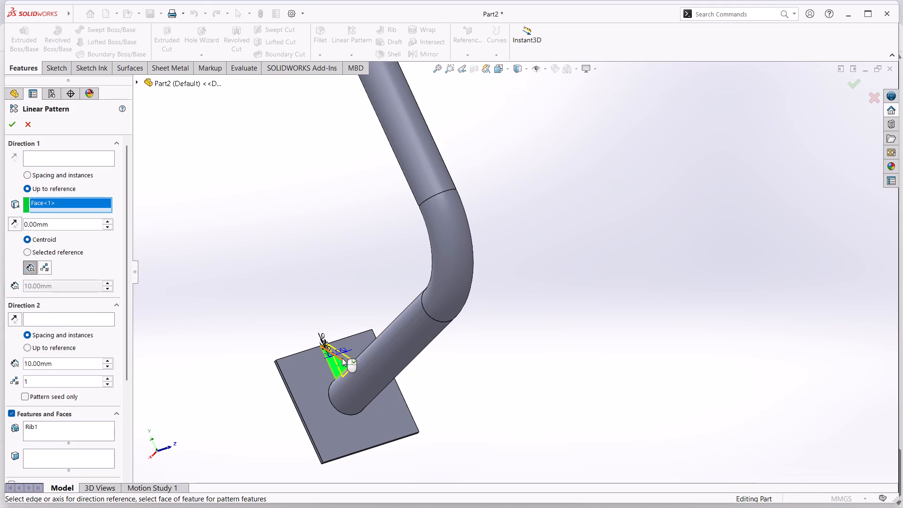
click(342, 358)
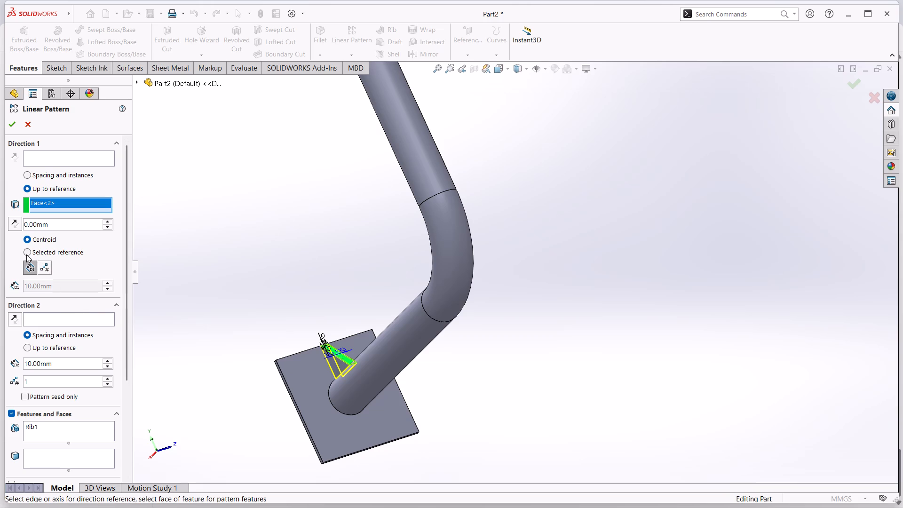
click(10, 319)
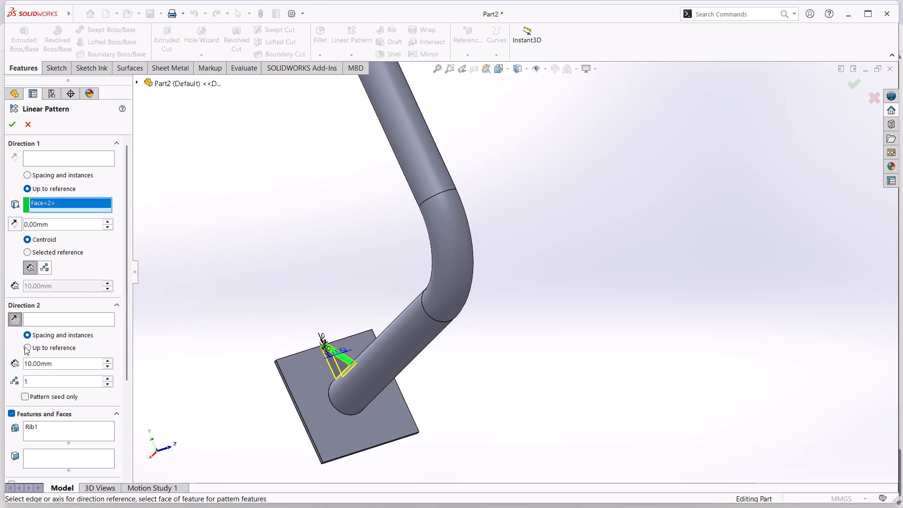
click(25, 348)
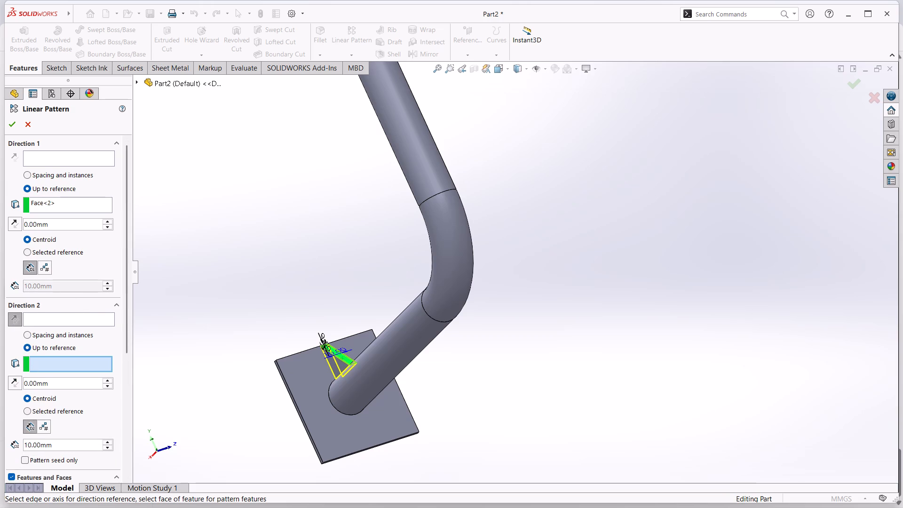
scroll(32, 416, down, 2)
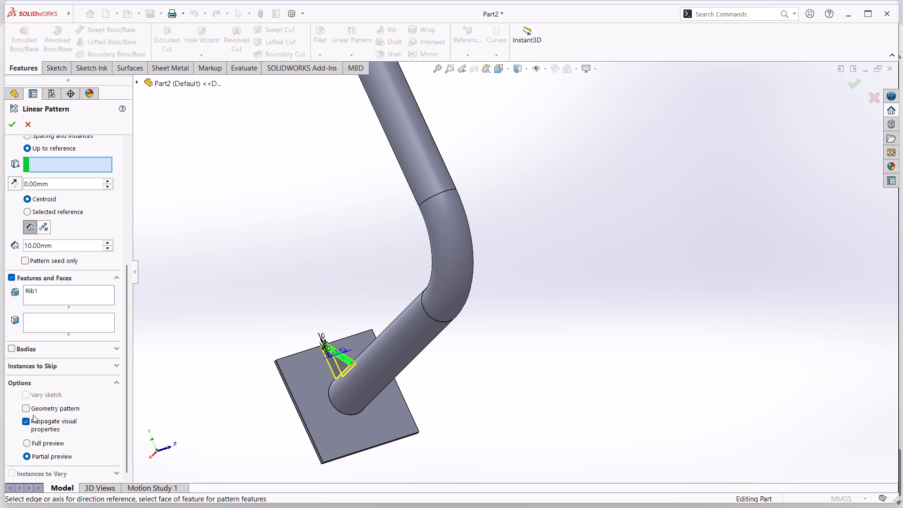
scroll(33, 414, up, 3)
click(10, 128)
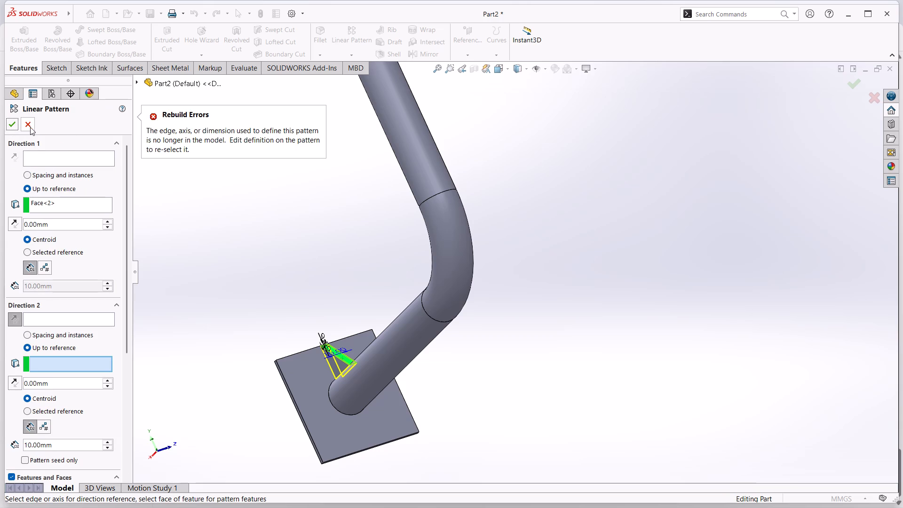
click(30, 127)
Start a sketch on the Front Plane and draw a horizontal centerline about 546 mm long along the axis of the horizontal pipe.
scroll(445, 378, up, 1)
middle_drag(446, 374, 441, 349)
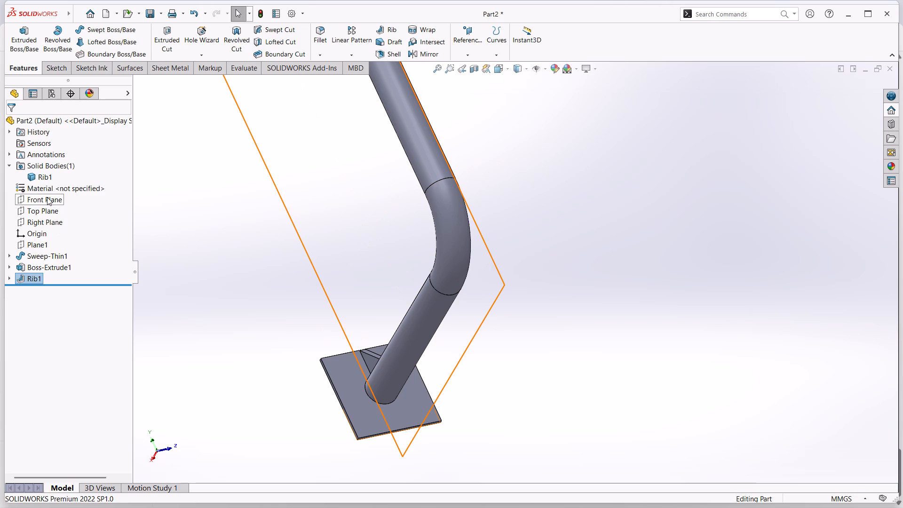
click(47, 197)
click(54, 179)
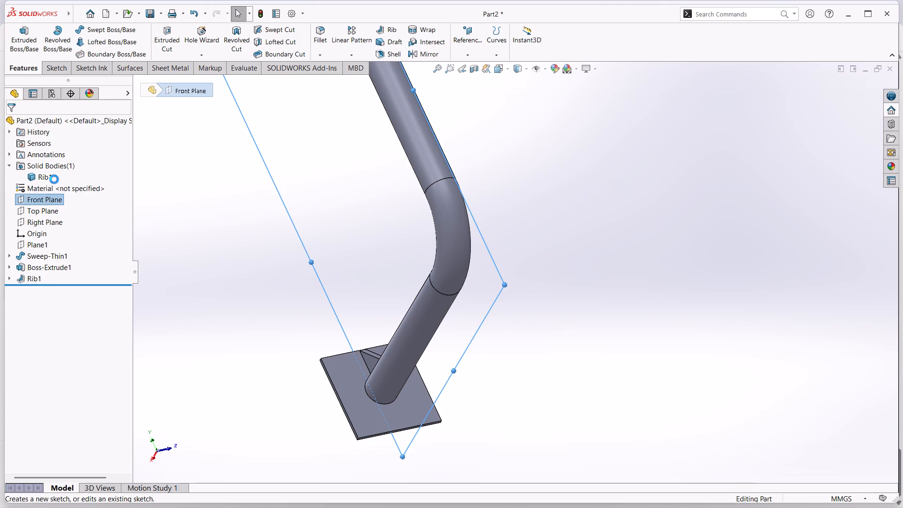
scroll(636, 407, down, 3)
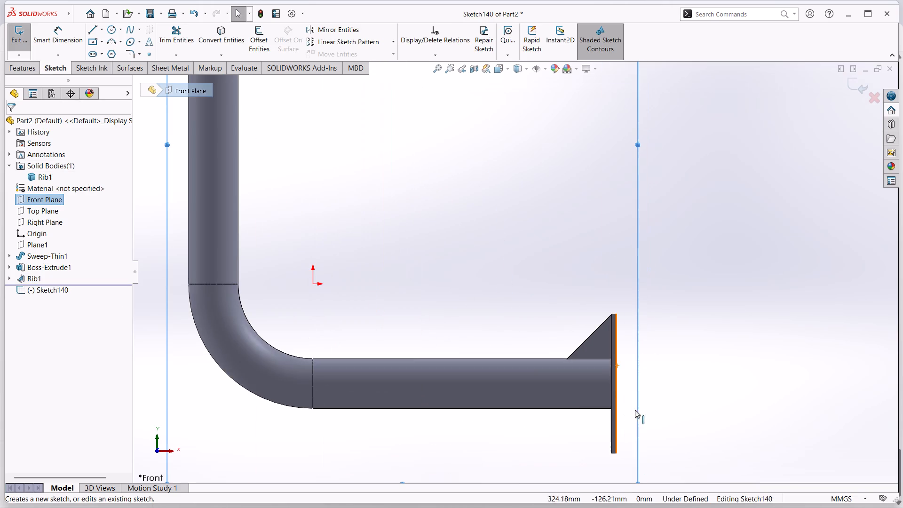
scroll(588, 401, down, 1)
scroll(588, 400, up, 3)
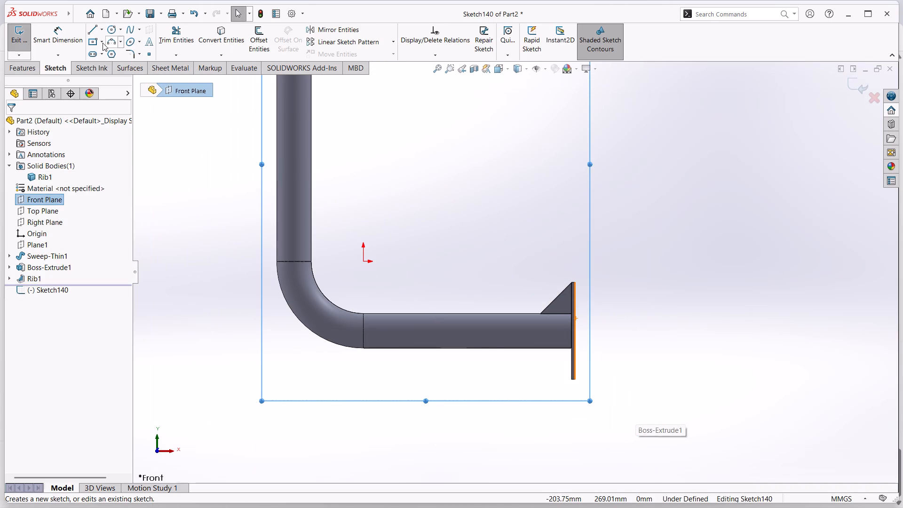
click(102, 30)
click(107, 50)
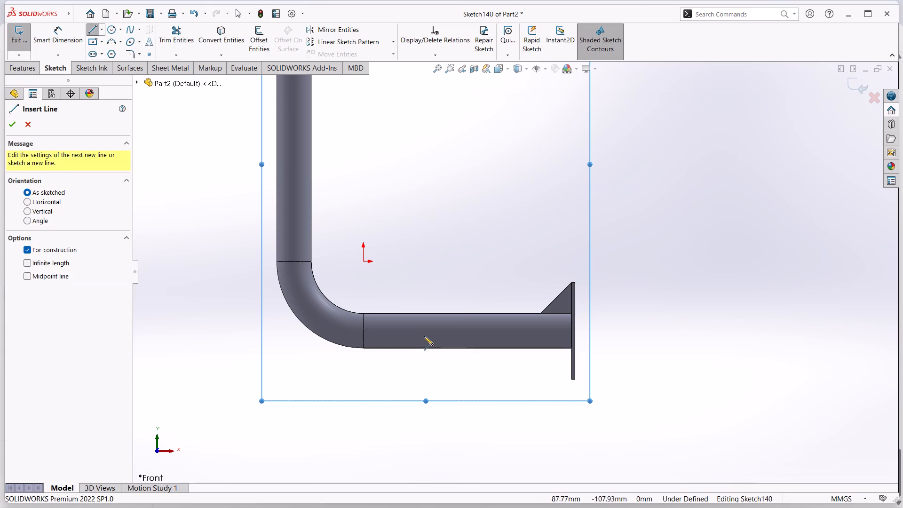
click(586, 331)
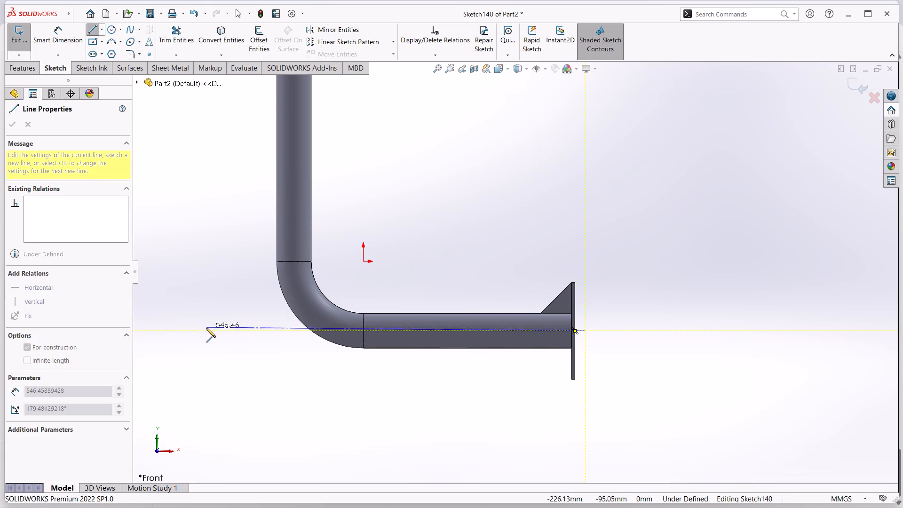
click(208, 333)
key(Escape)
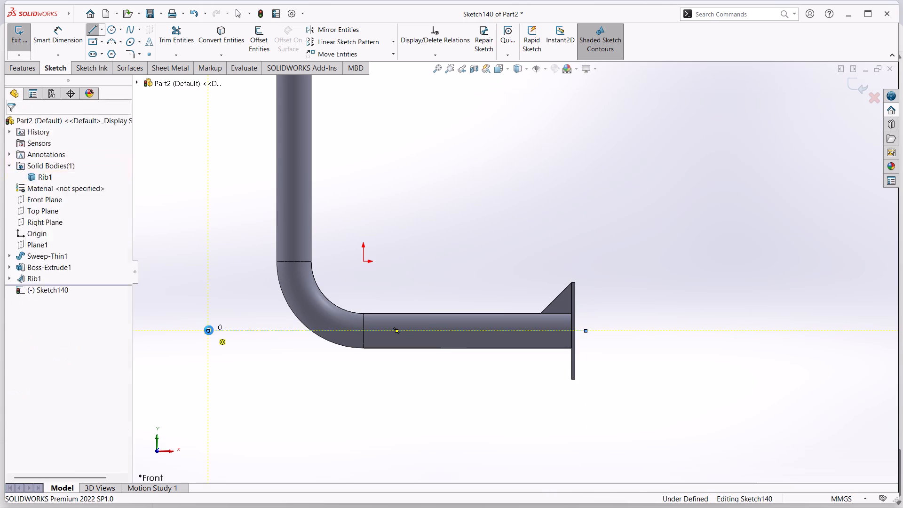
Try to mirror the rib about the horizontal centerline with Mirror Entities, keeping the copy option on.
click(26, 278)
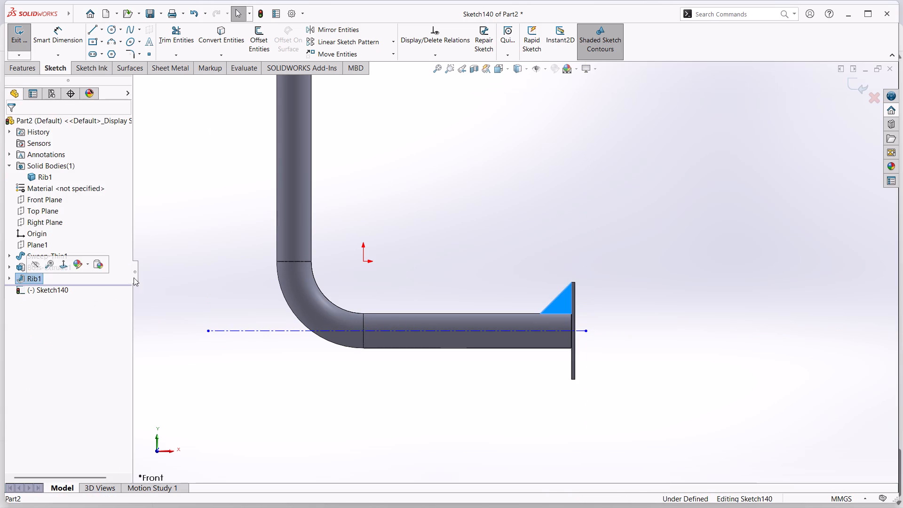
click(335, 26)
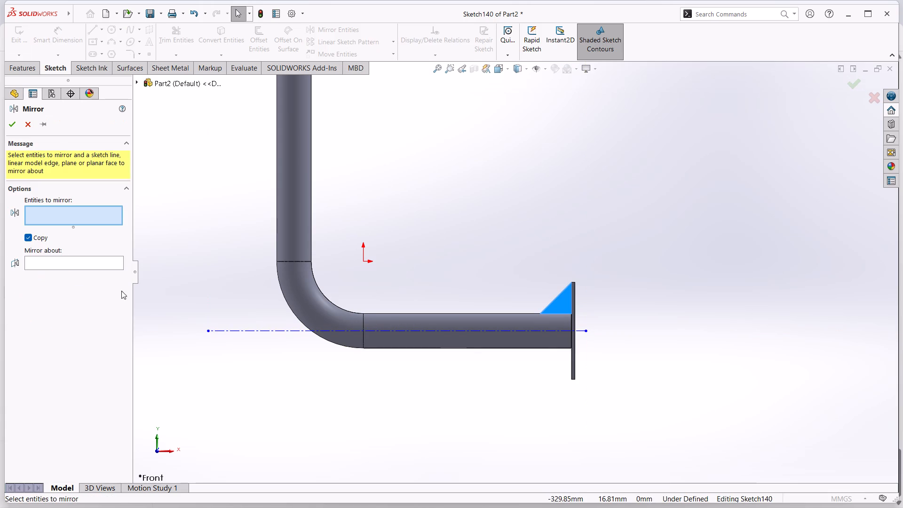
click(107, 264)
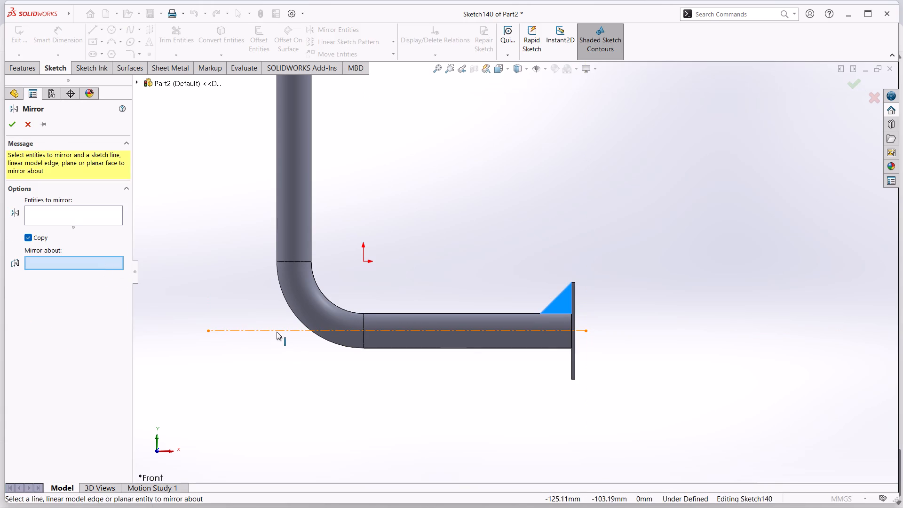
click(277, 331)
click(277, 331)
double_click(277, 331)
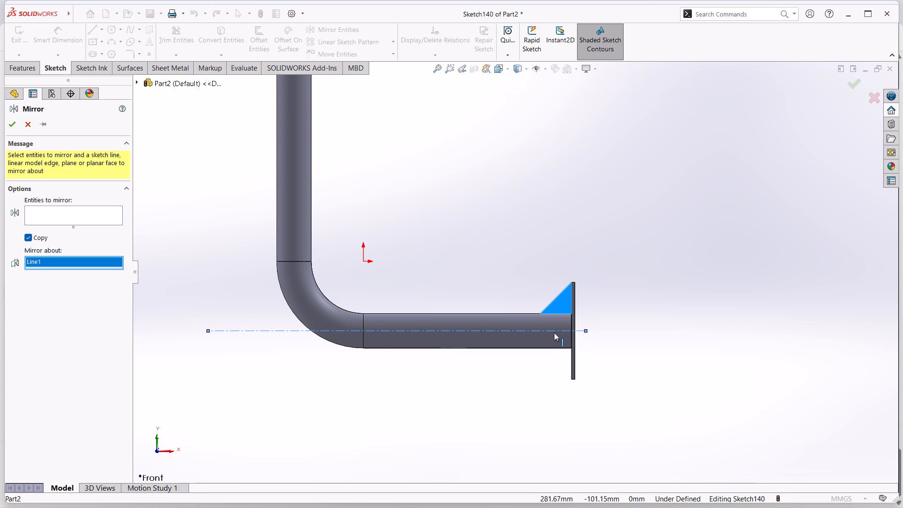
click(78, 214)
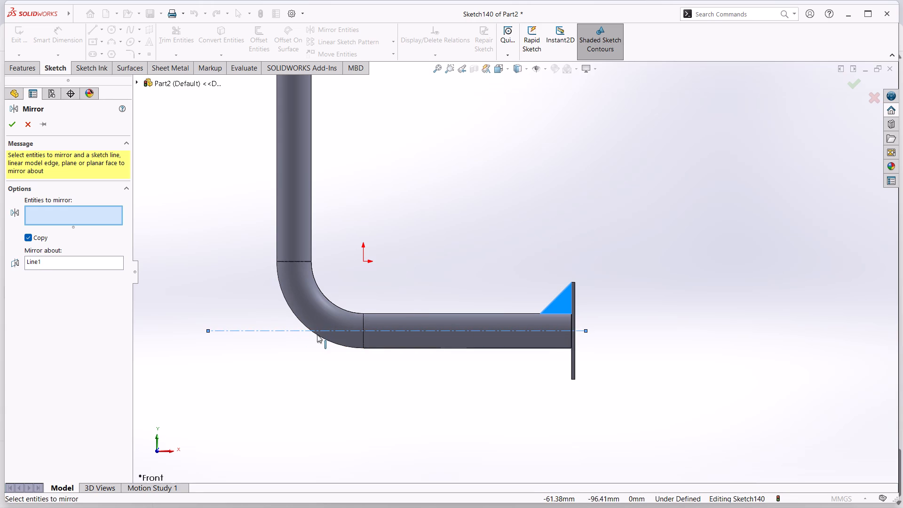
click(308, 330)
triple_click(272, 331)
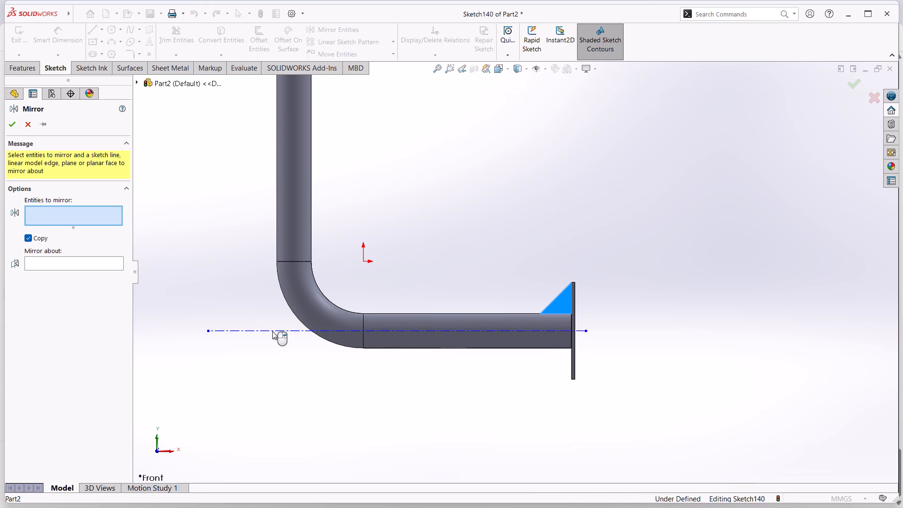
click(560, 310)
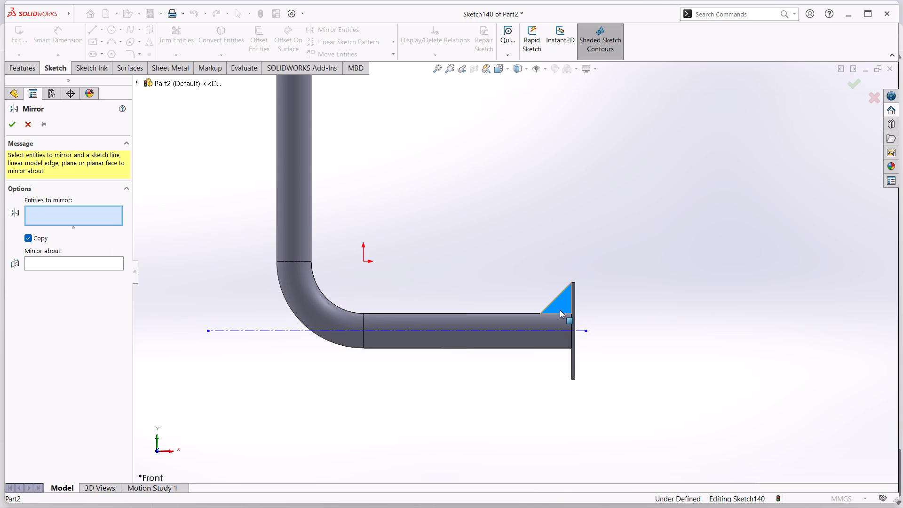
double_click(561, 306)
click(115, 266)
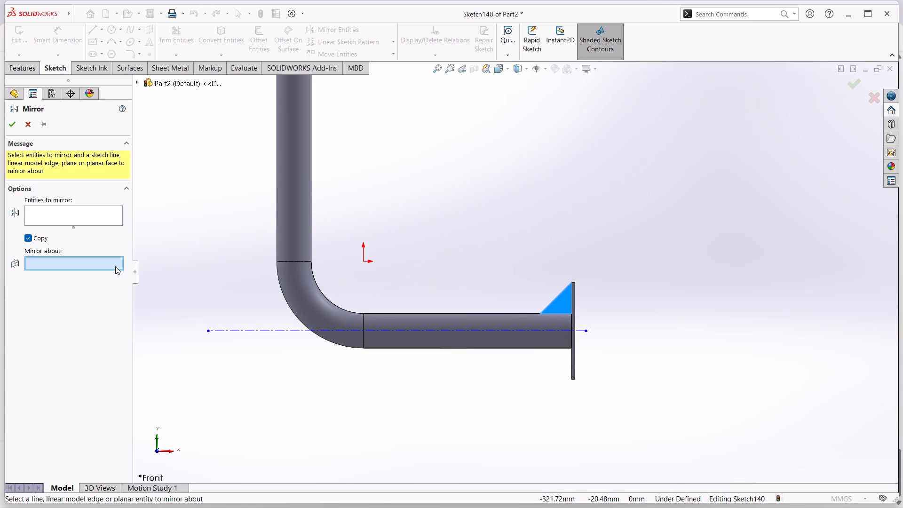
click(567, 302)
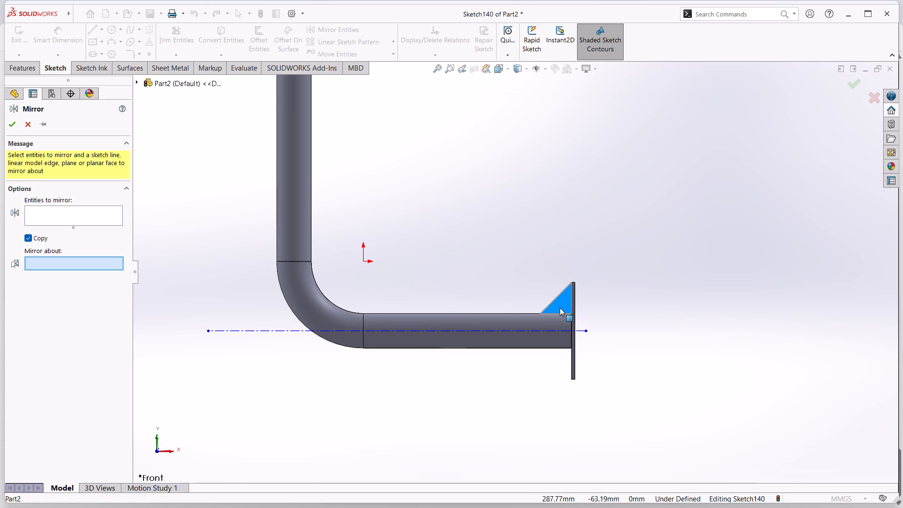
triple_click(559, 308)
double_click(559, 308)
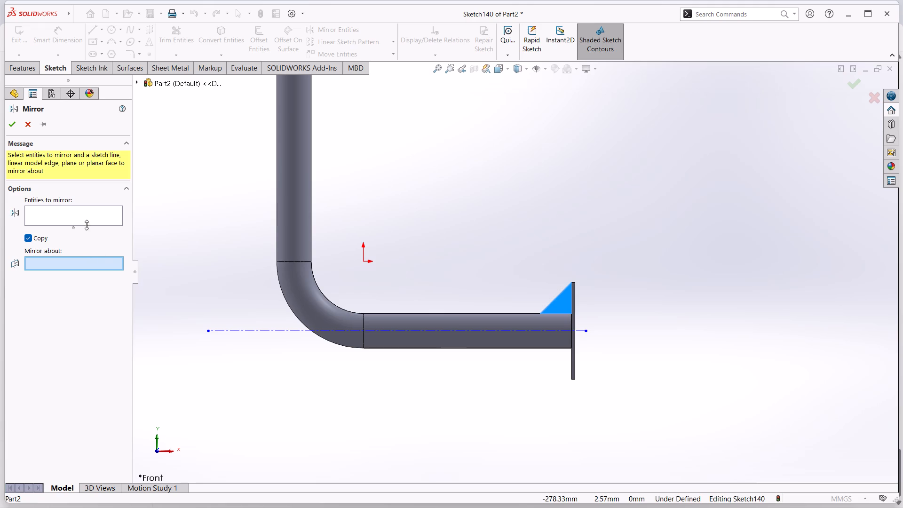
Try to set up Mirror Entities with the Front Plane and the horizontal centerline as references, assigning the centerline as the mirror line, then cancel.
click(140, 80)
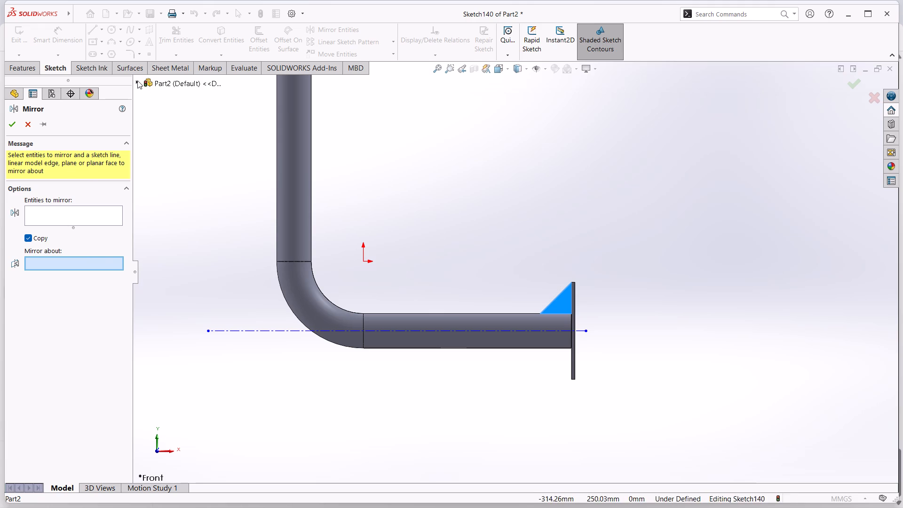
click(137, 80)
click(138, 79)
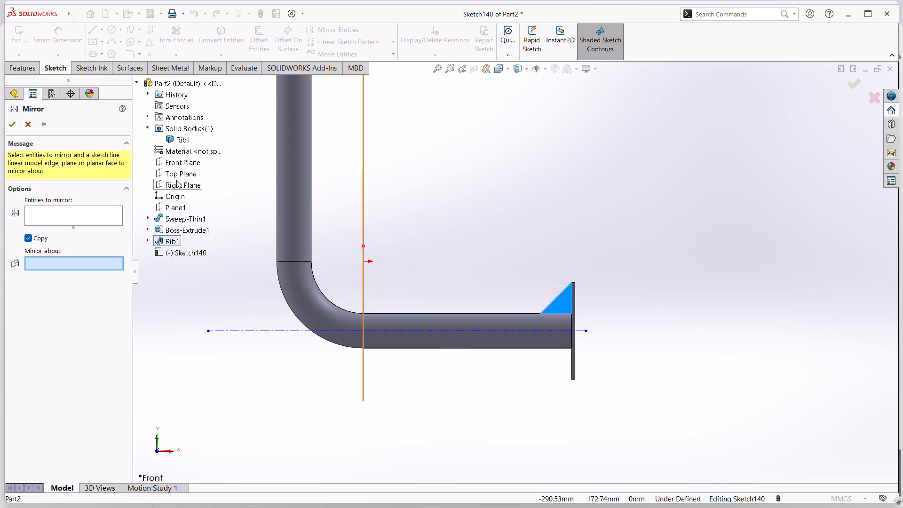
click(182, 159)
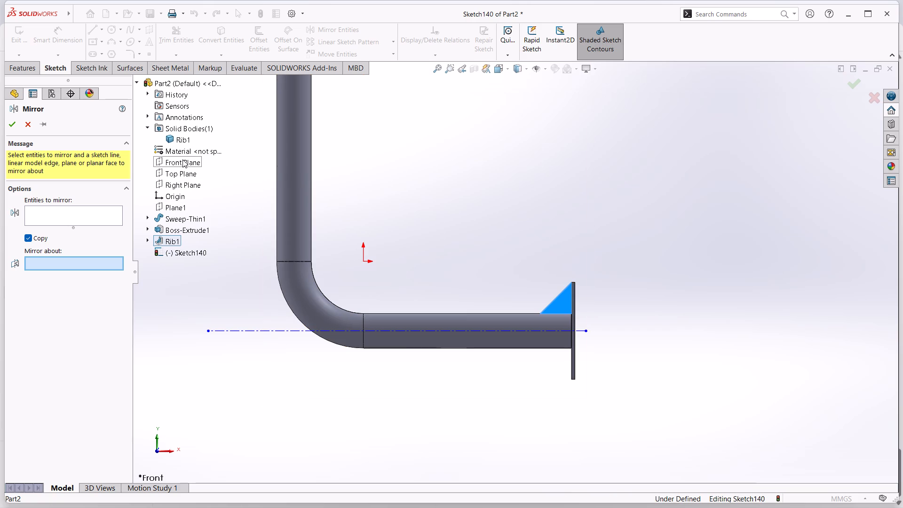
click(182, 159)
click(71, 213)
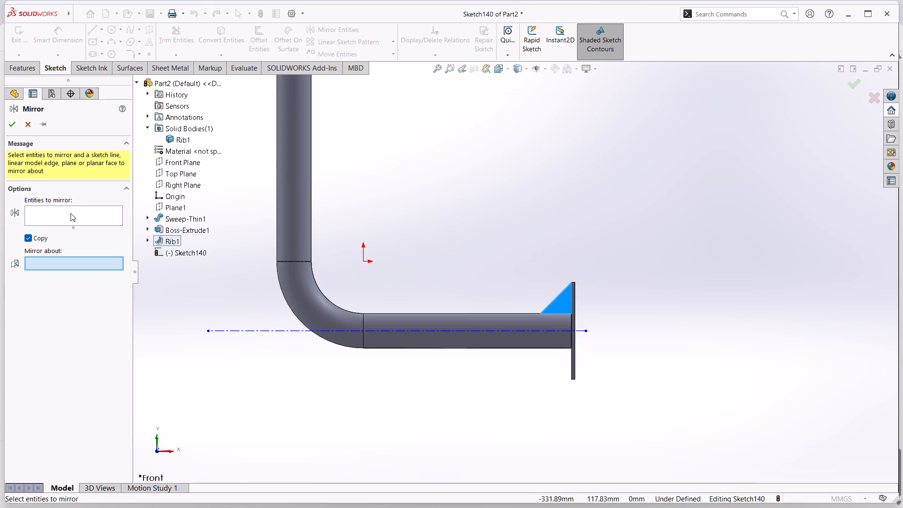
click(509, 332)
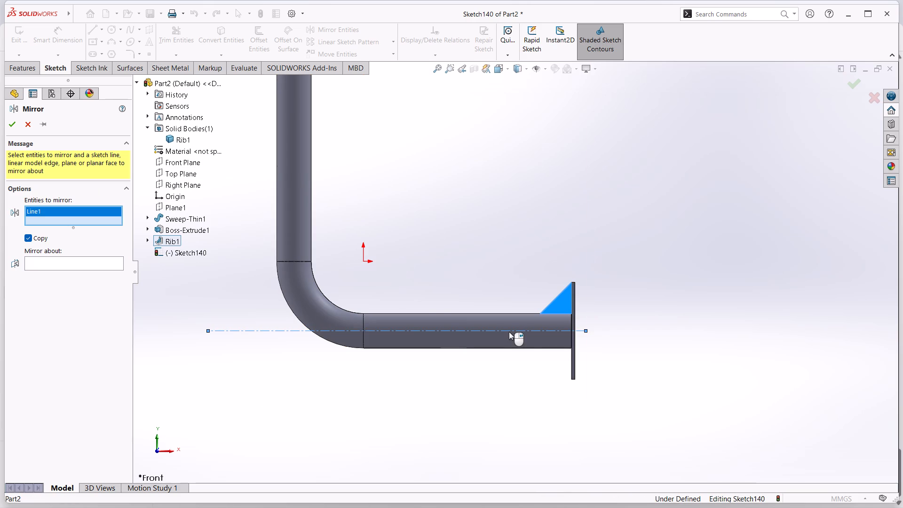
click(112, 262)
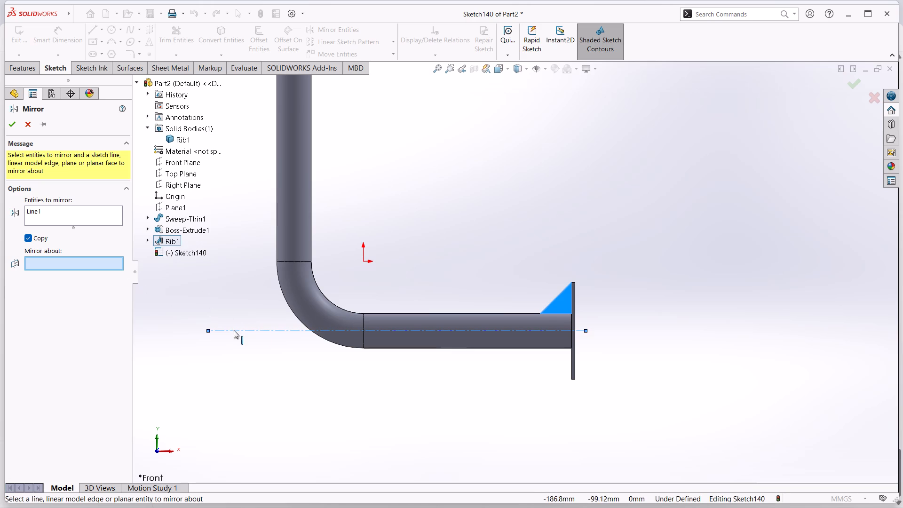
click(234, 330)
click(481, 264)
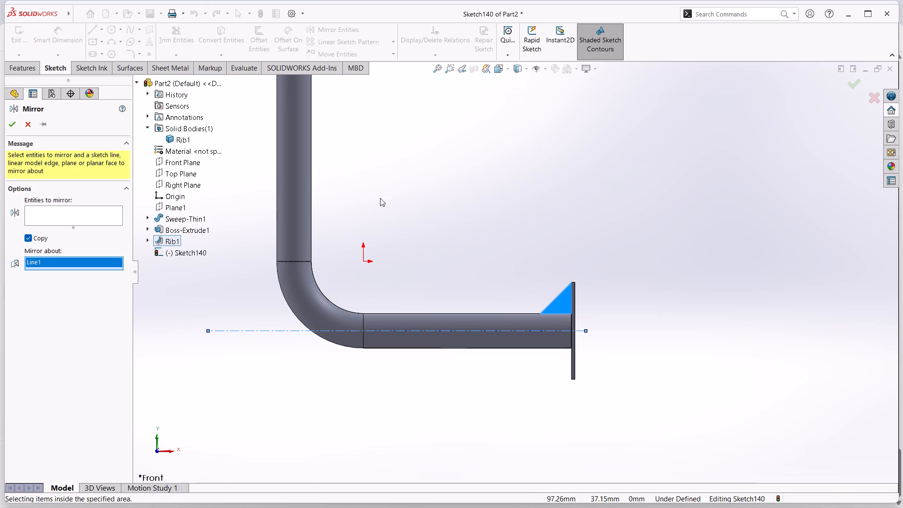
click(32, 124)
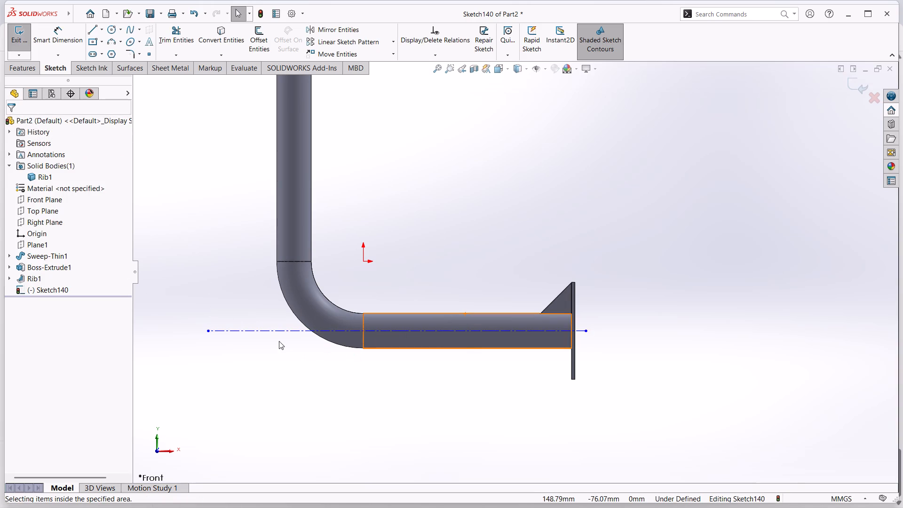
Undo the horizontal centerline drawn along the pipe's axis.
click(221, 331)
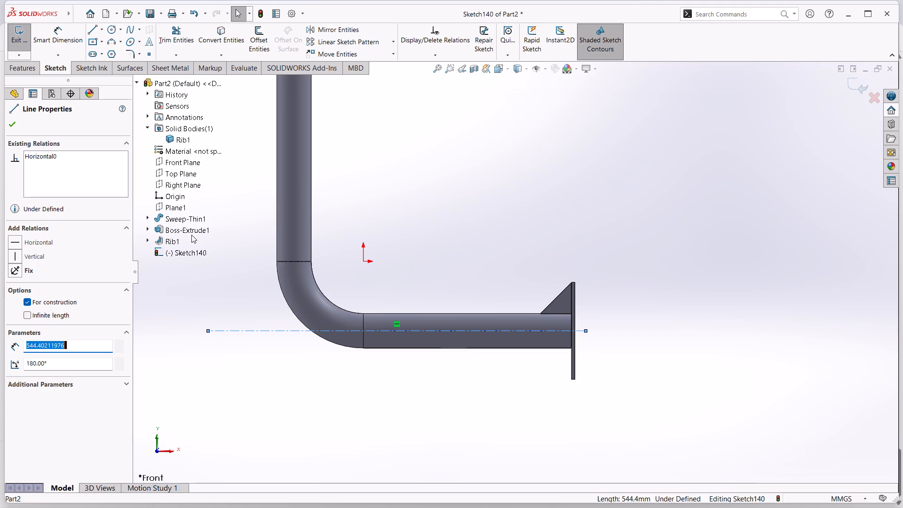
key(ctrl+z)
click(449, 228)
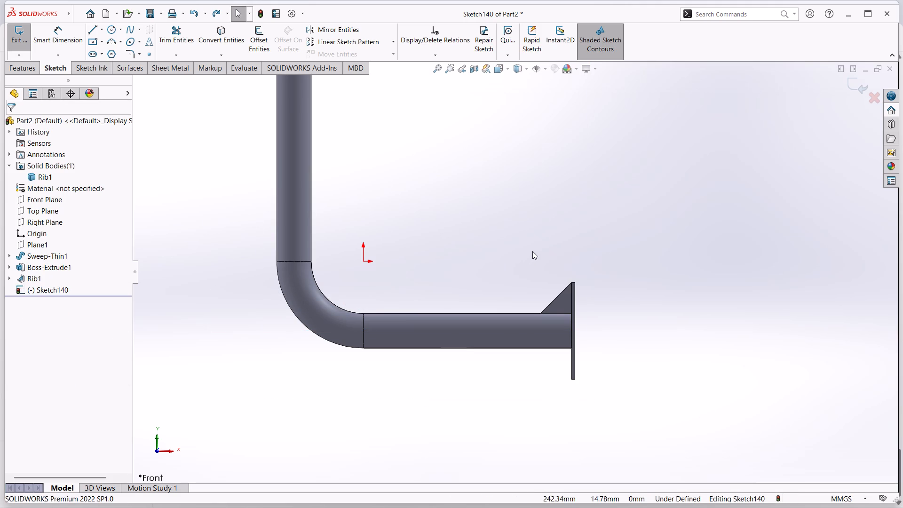
Examine the existing rib and end plate from several angles.
scroll(486, 258, up, 1)
scroll(486, 258, down, 1)
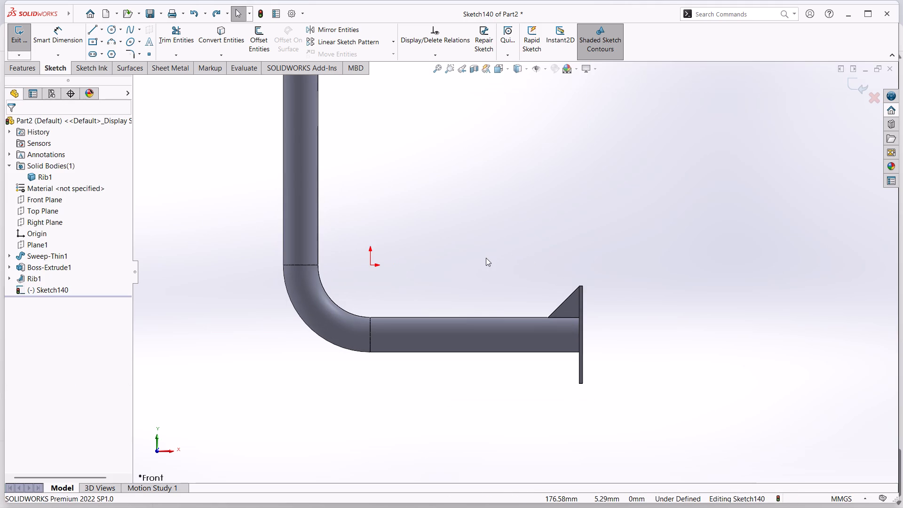
scroll(486, 258, down, 5)
scroll(486, 270, up, 2)
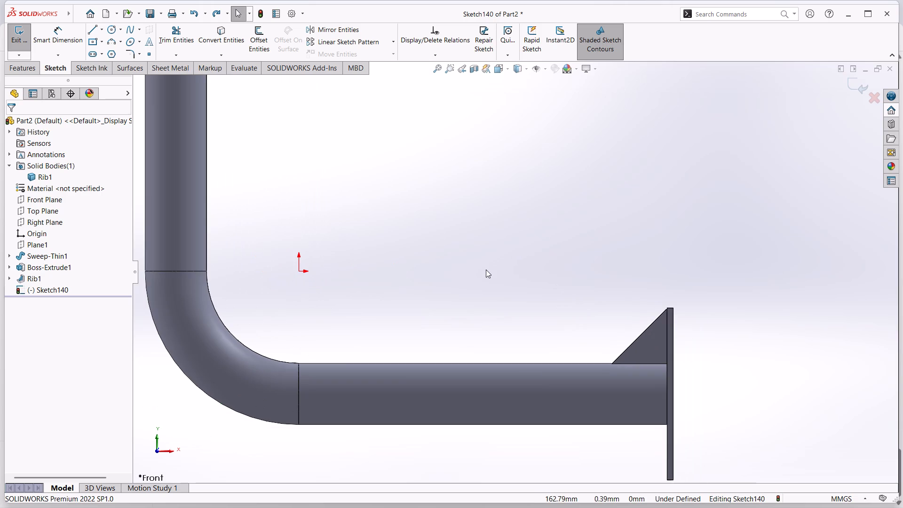
middle_drag(616, 446, 619, 410)
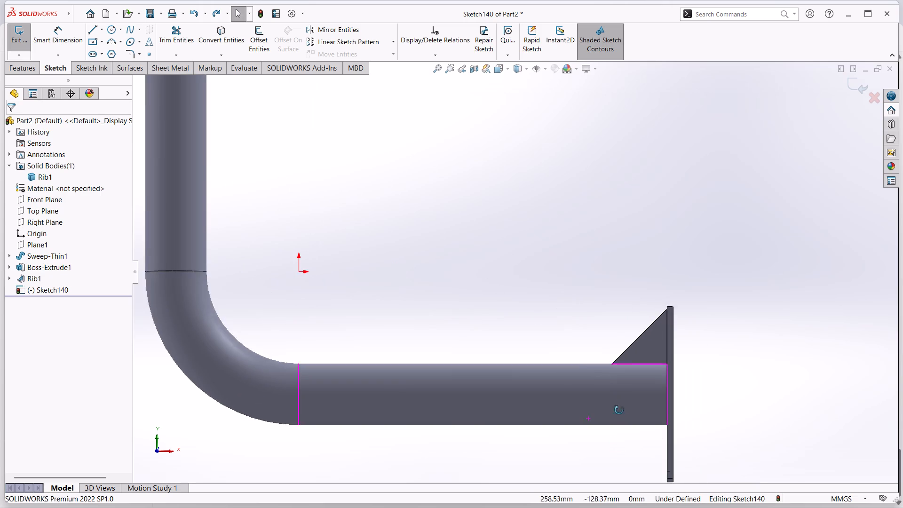
middle_drag(619, 410, 698, 226)
scroll(649, 354, up, 3)
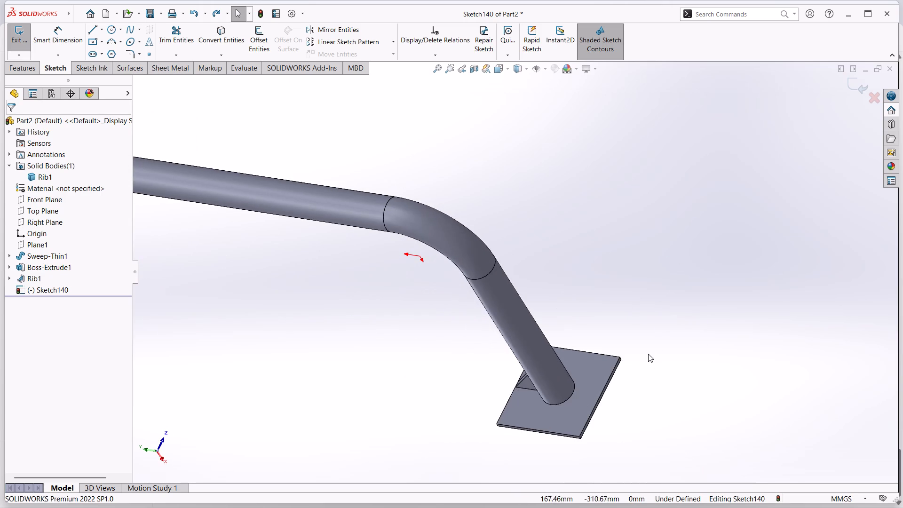
middle_drag(648, 353, 673, 282)
middle_drag(665, 295, 731, 329)
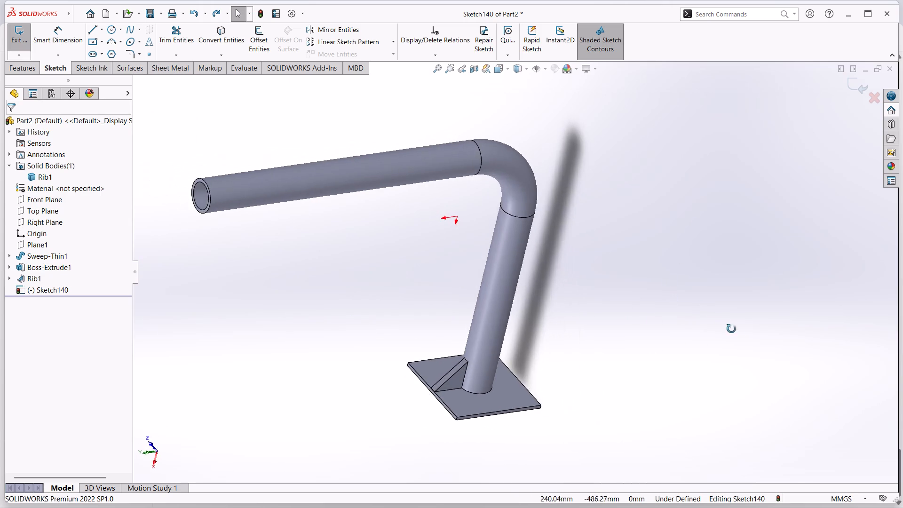
middle_drag(731, 329, 664, 370)
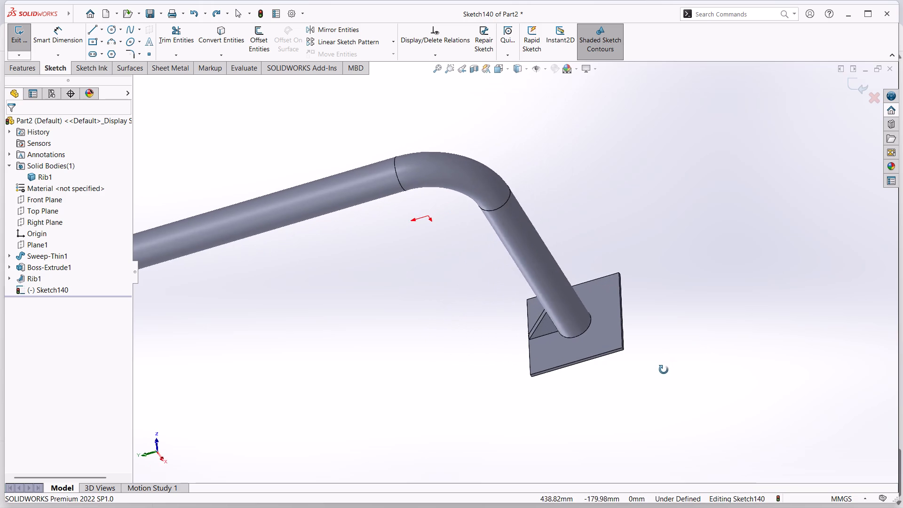
middle_drag(664, 370, 705, 332)
scroll(652, 431, down, 1)
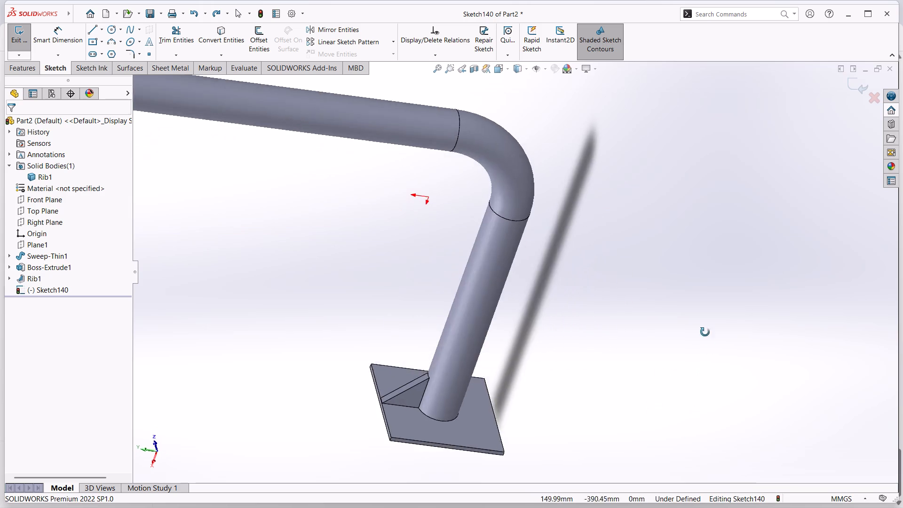
middle_drag(705, 332, 699, 297)
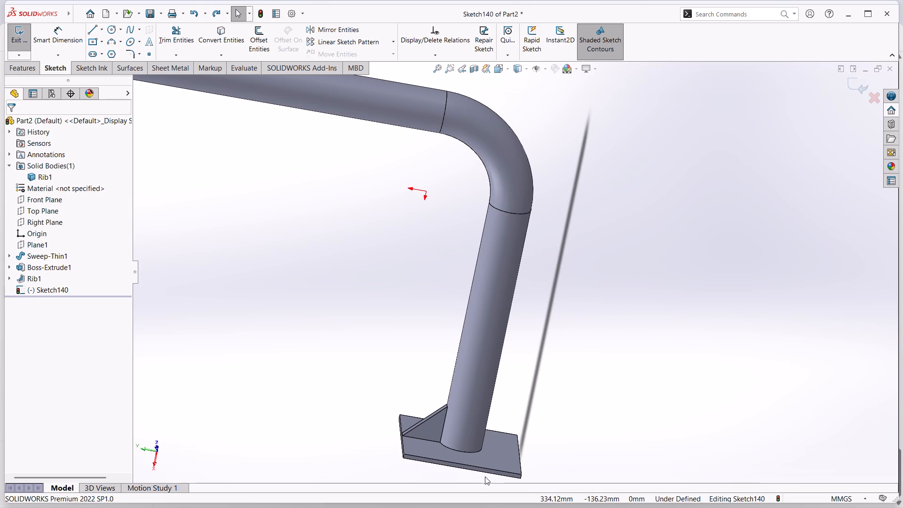
Start a new sketch on the Front Plane and draw a diagonal line about 62 mm long from the pipe's underside to the end plate.
click(51, 197)
click(57, 188)
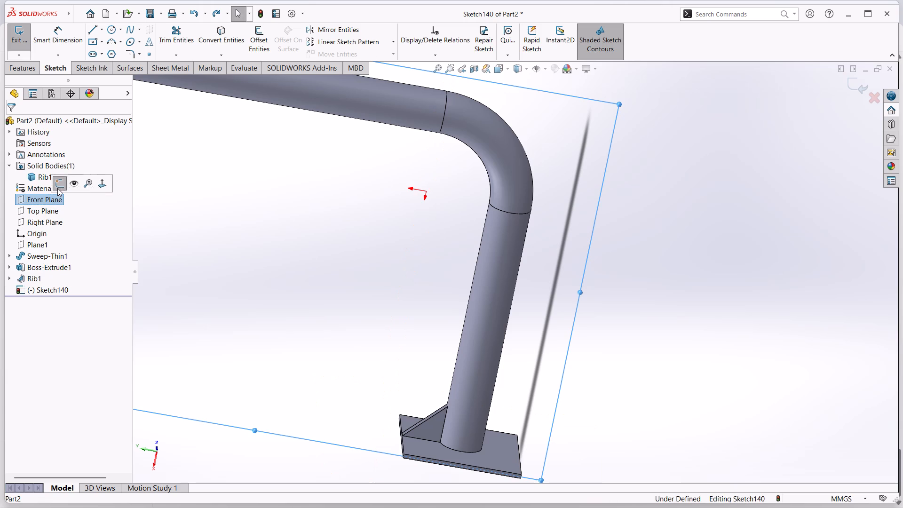
scroll(360, 345, up, 1)
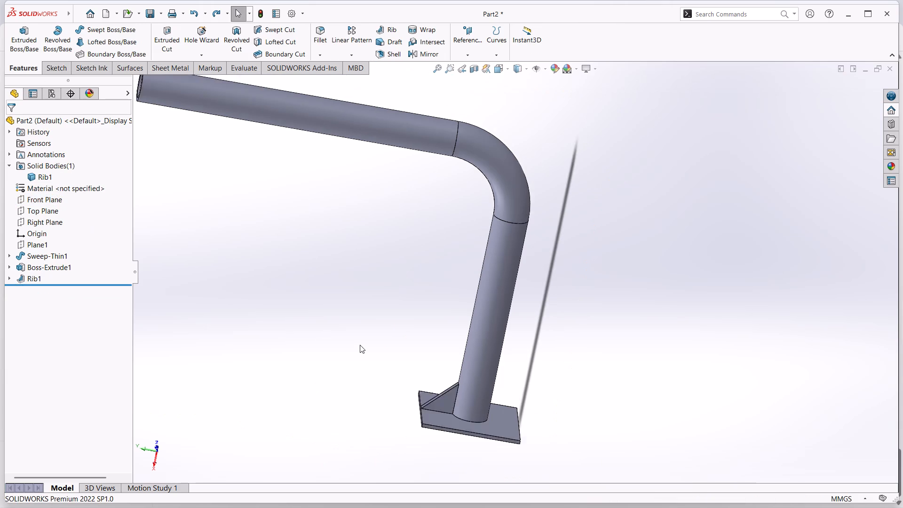
scroll(360, 345, up, 2)
click(32, 198)
click(43, 186)
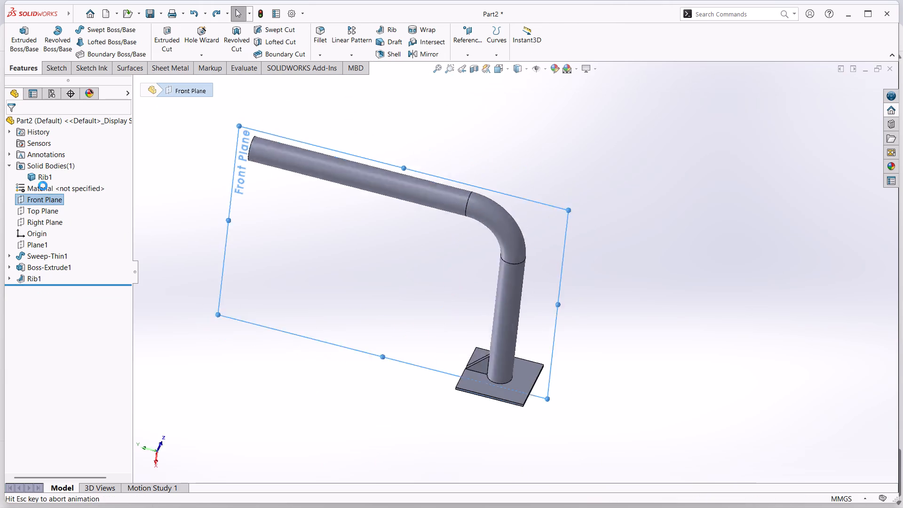
scroll(618, 437, down, 5)
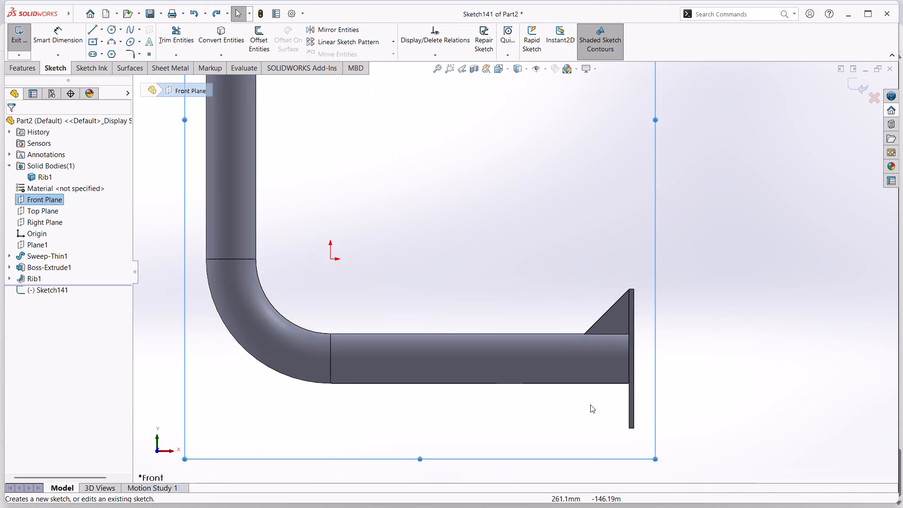
scroll(590, 405, down, 3)
scroll(592, 404, up, 2)
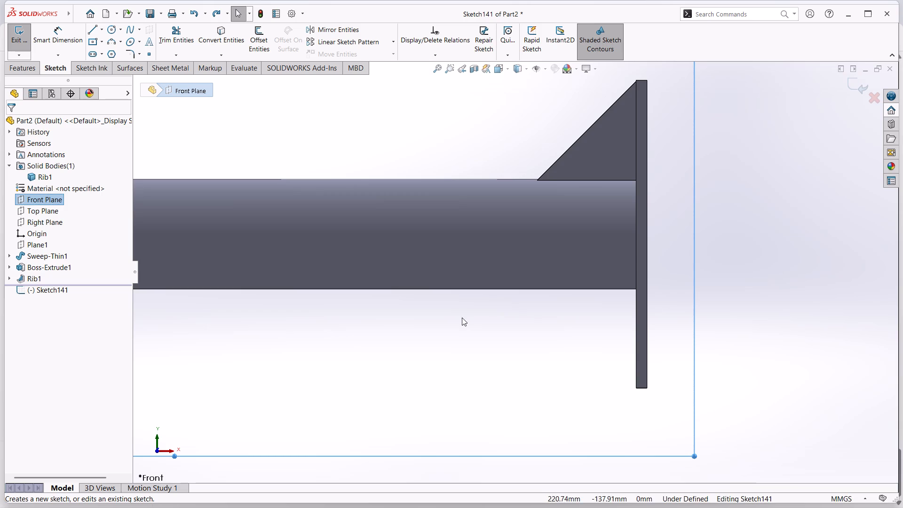
click(92, 34)
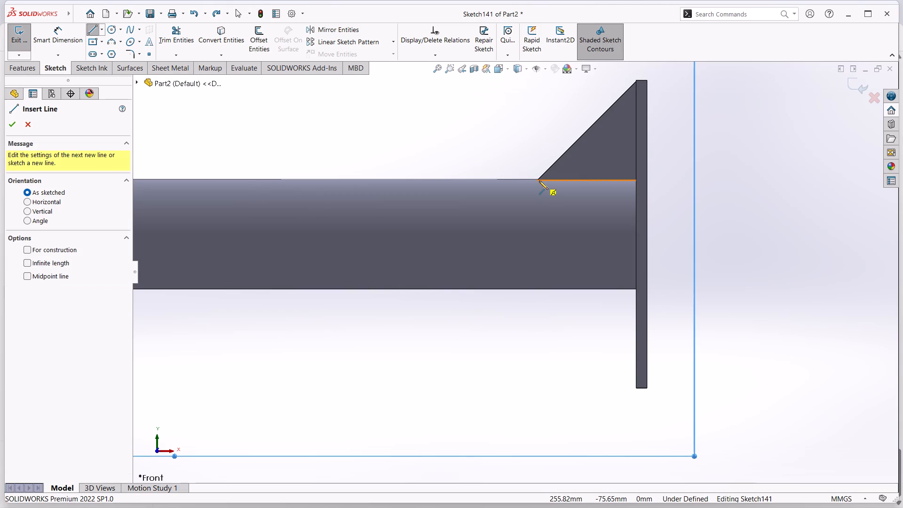
click(538, 289)
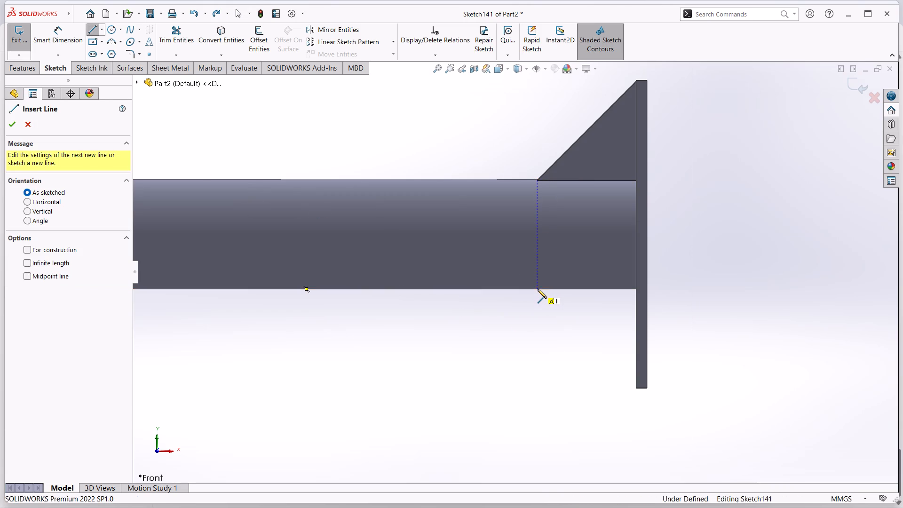
click(635, 382)
key(Escape)
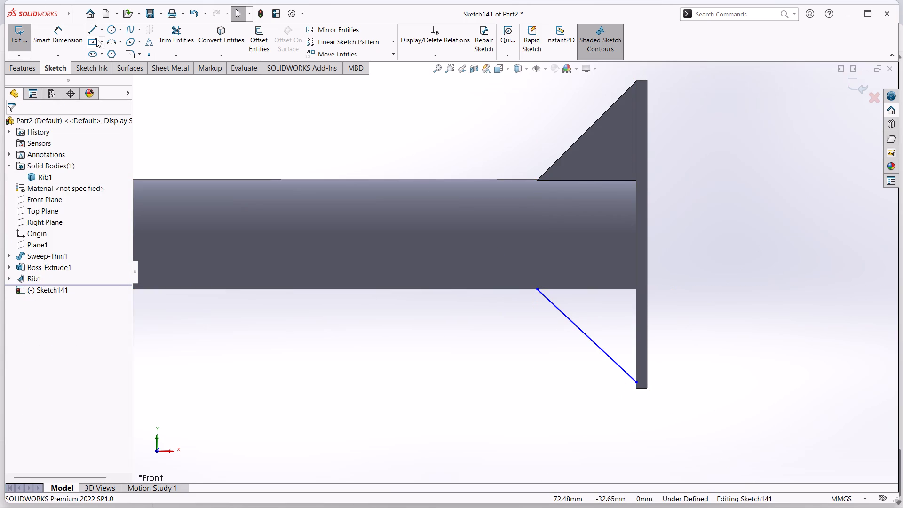
Dimension the angle between the diagonal line and the end plate's inner edge as 45°.
click(62, 38)
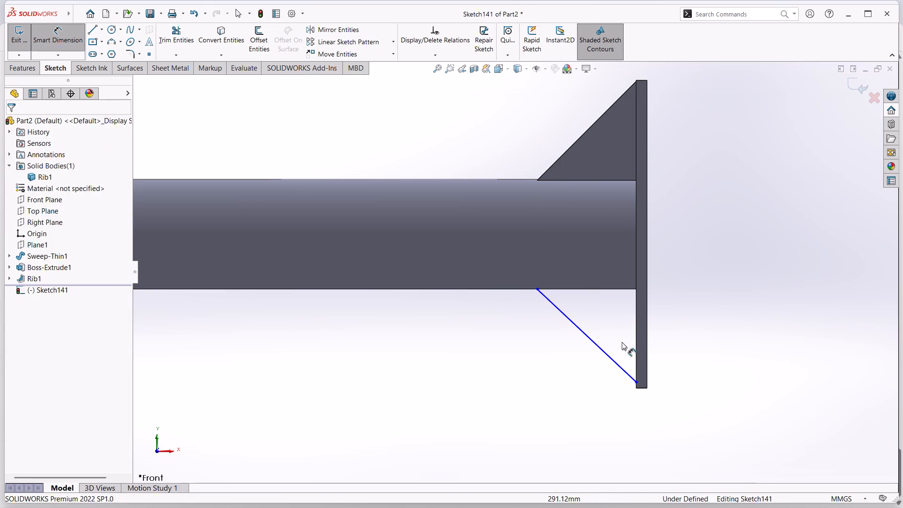
click(637, 338)
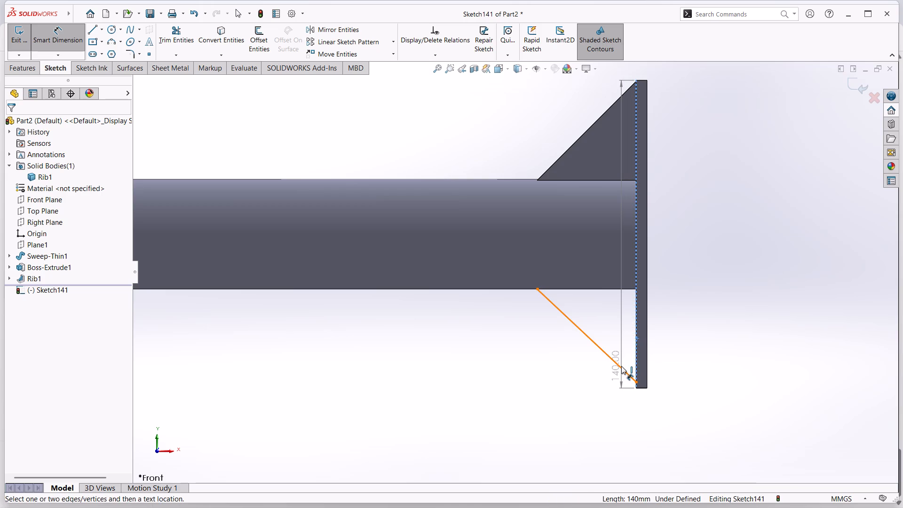
click(621, 367)
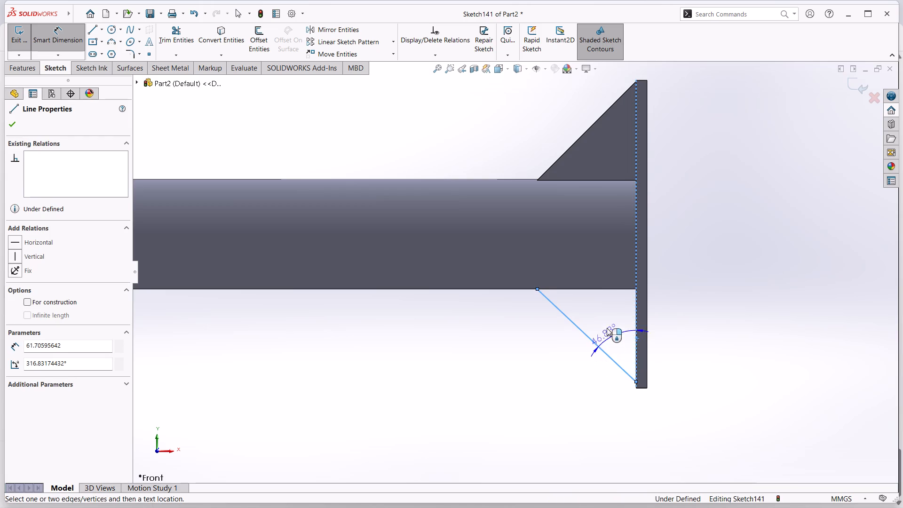
click(606, 317)
text(45)
key(Return)
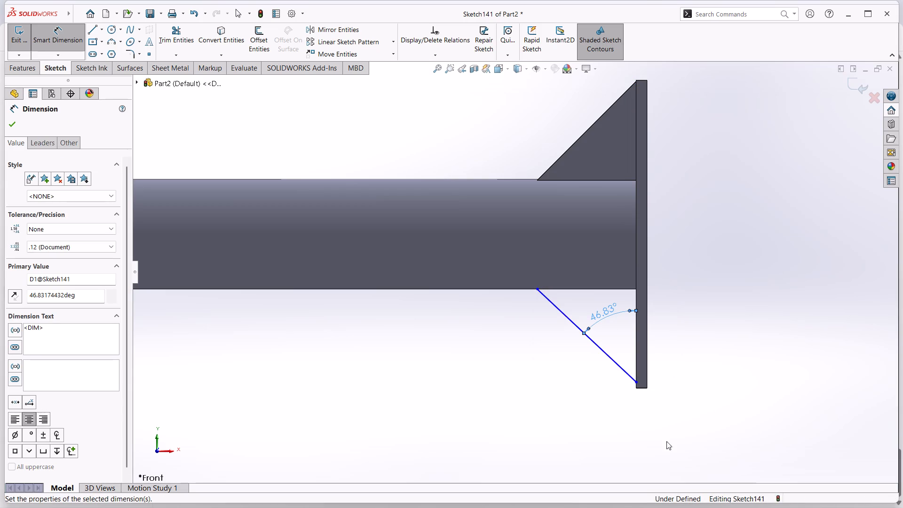
Check how the diagonal line's lower endpoint meets the end plate's bottom corner and leave the dimension tool.
scroll(651, 363, down, 9)
scroll(652, 424, up, 1)
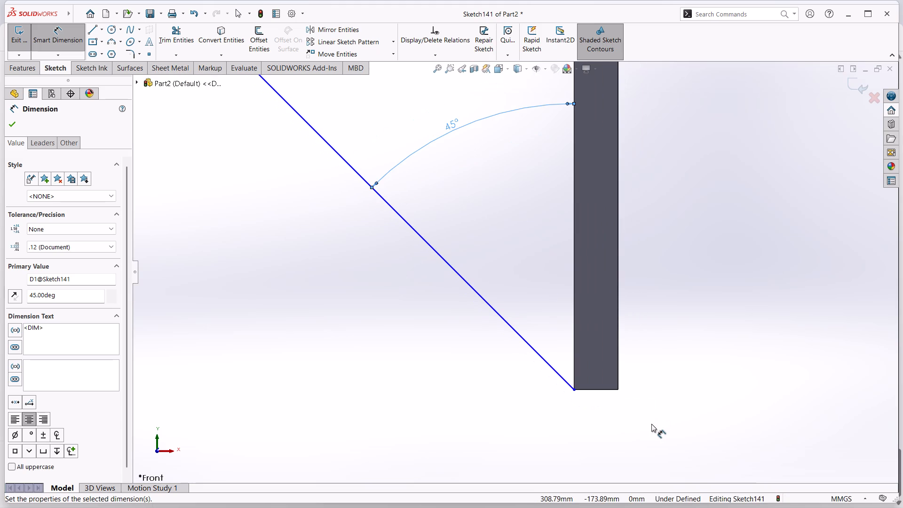
scroll(603, 413, down, 1)
drag(562, 378, 563, 376)
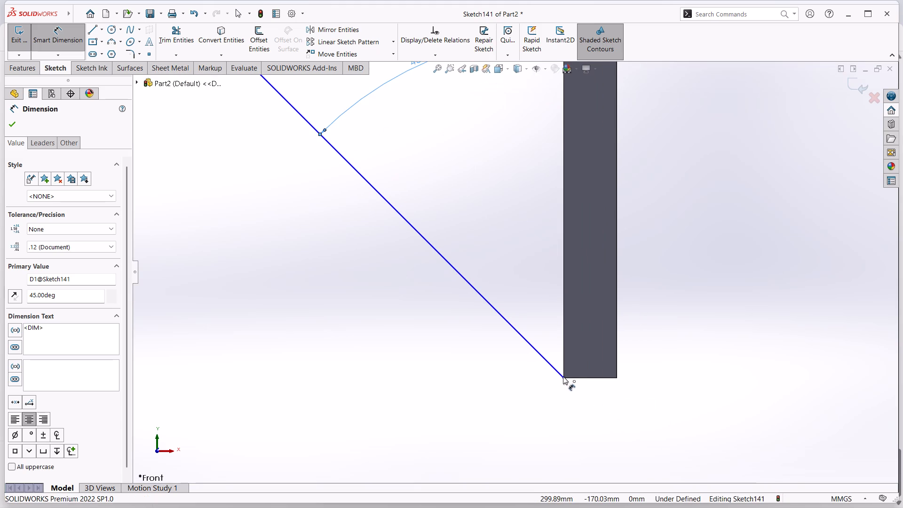
drag(563, 376, 556, 357)
scroll(504, 208, up, 3)
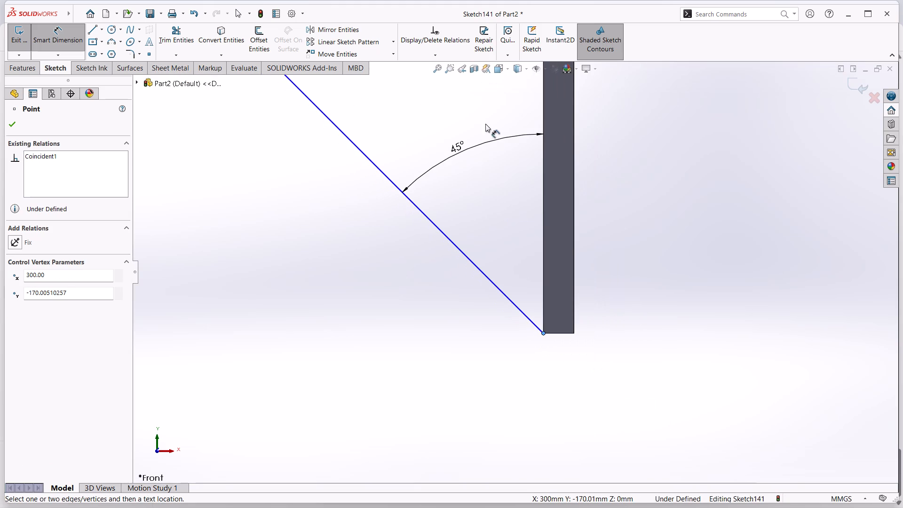
click(459, 147)
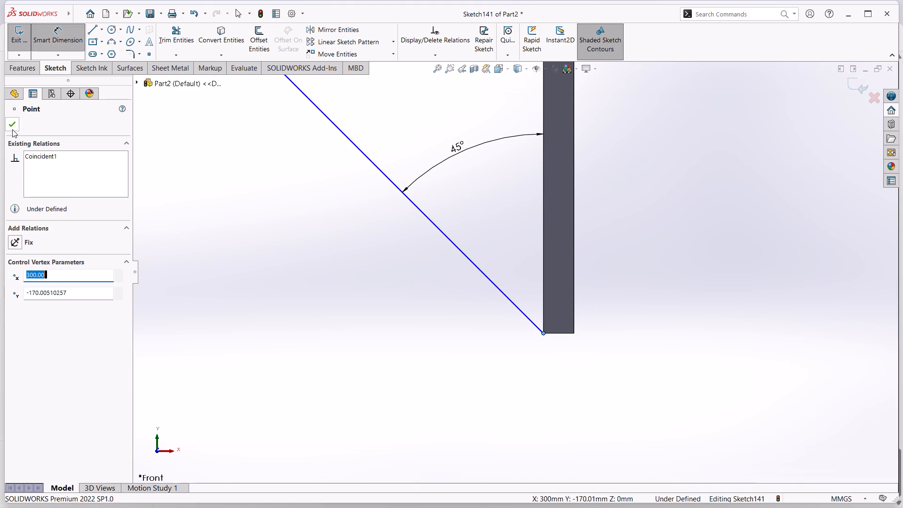
click(12, 129)
click(57, 35)
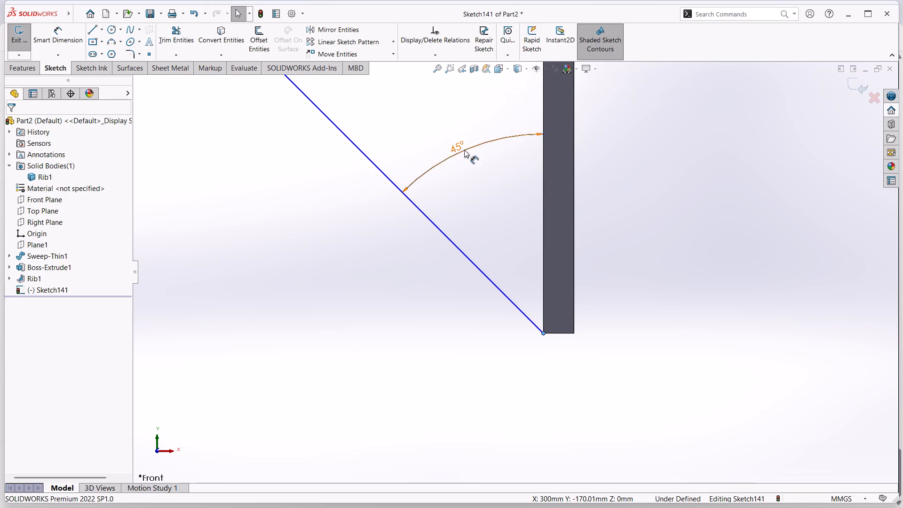
Delete the 45° angle dimension and slide the diagonal line up the end plate's inner edge, making it about 59 mm long.
click(464, 150)
key(Delete)
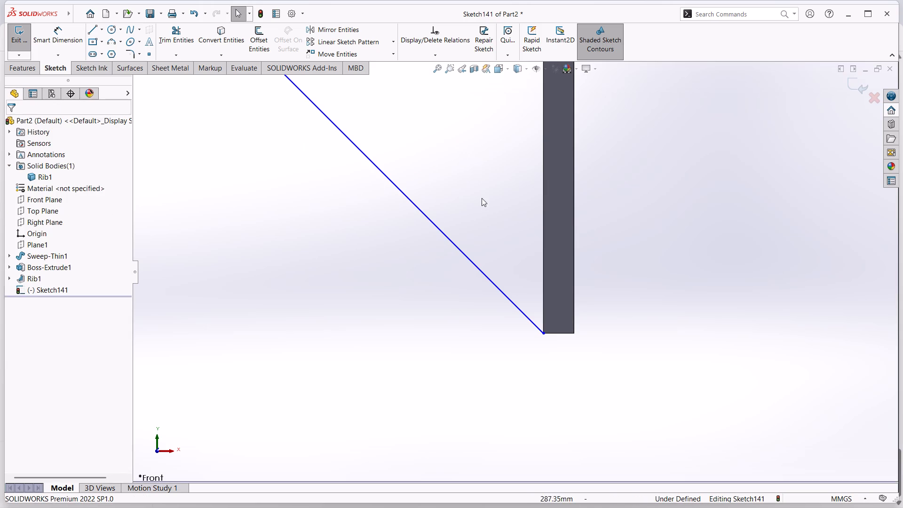
drag(539, 329, 516, 294)
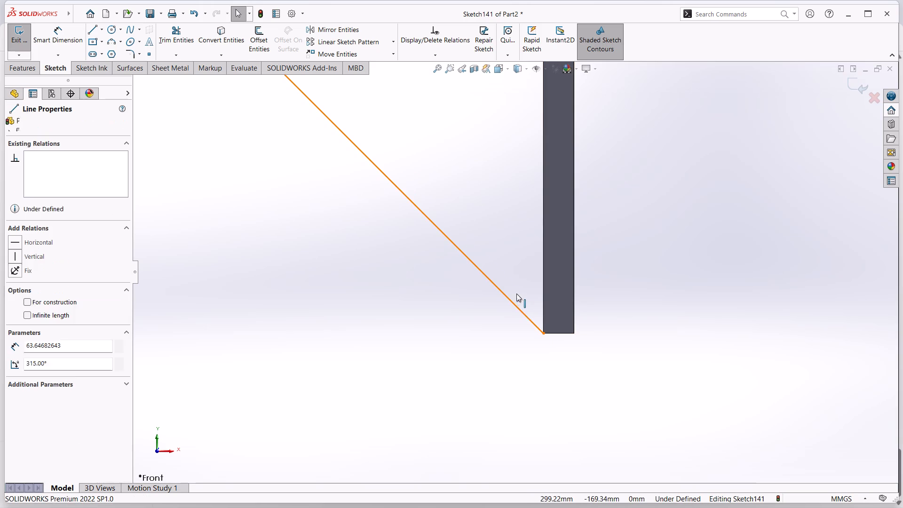
drag(516, 294, 512, 283)
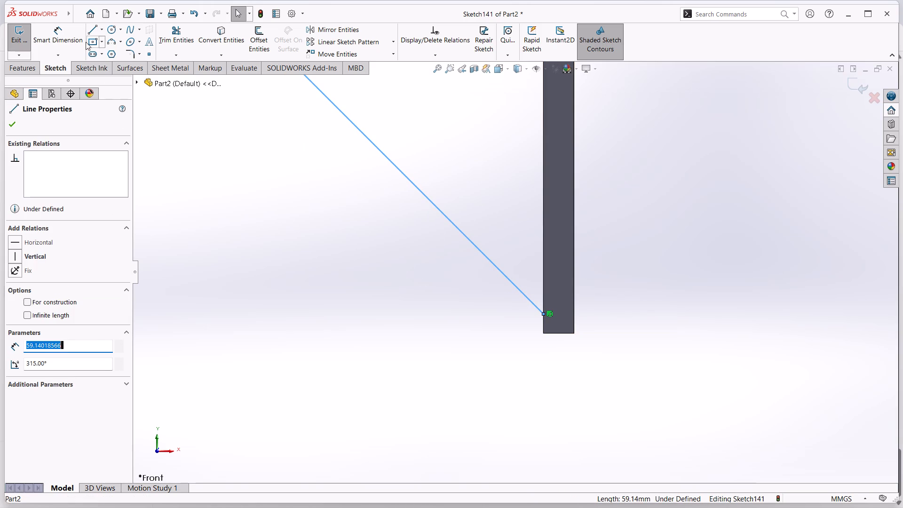
Draw a horizontal line about 3 mm long from the diagonal line's lower endpoint into the end plate.
click(90, 32)
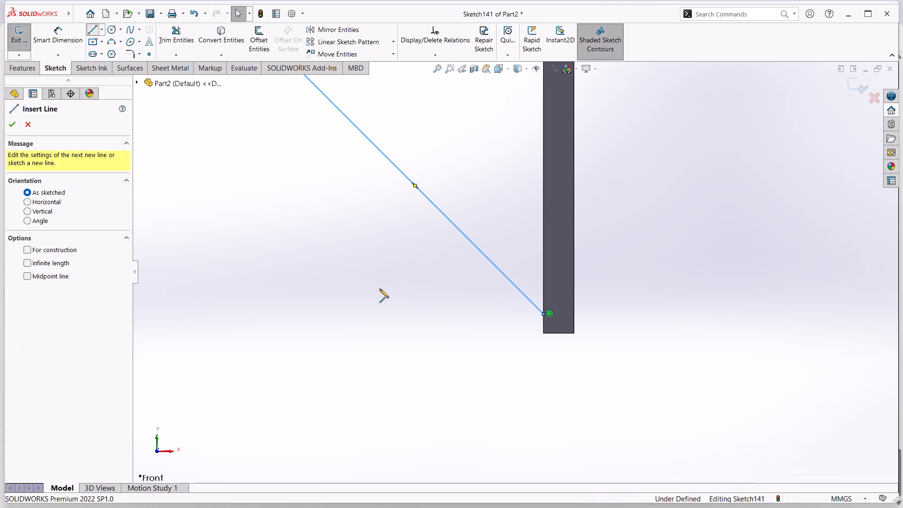
click(545, 313)
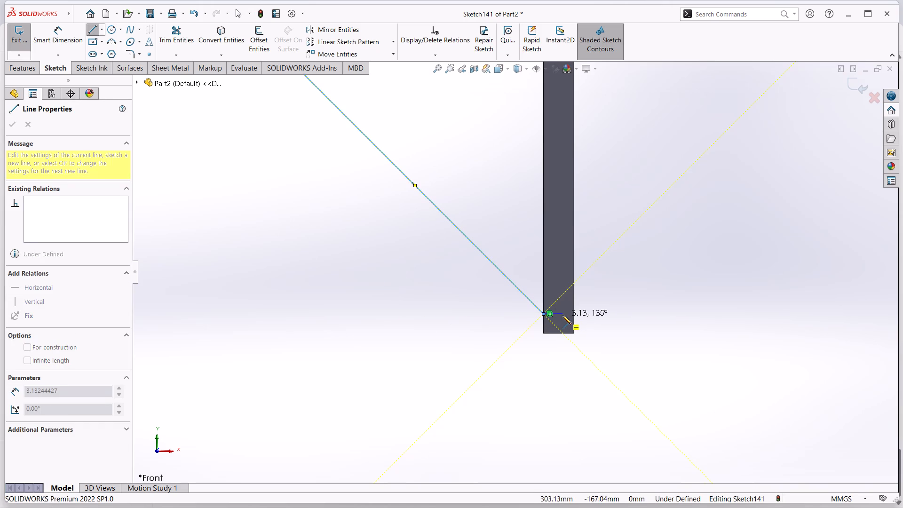
click(562, 315)
scroll(560, 316, up, 2)
scroll(559, 316, down, 5)
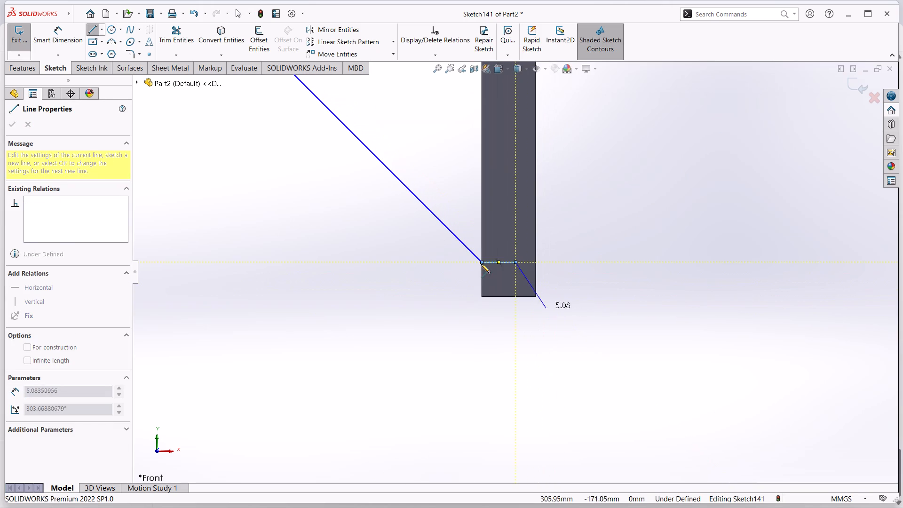
right_click(440, 238)
click(454, 248)
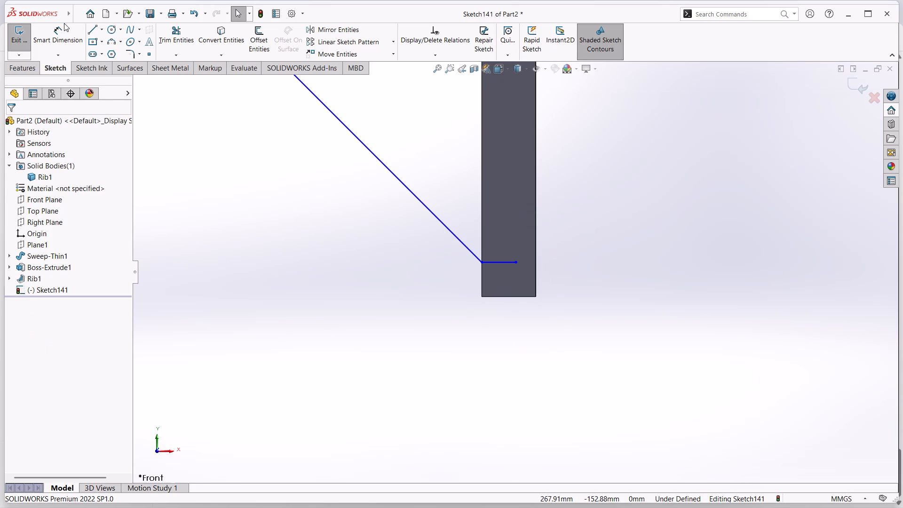
Dimension the distance between the short horizontal line and the end plate's bottom edge as 0.5 mm.
click(62, 40)
click(495, 262)
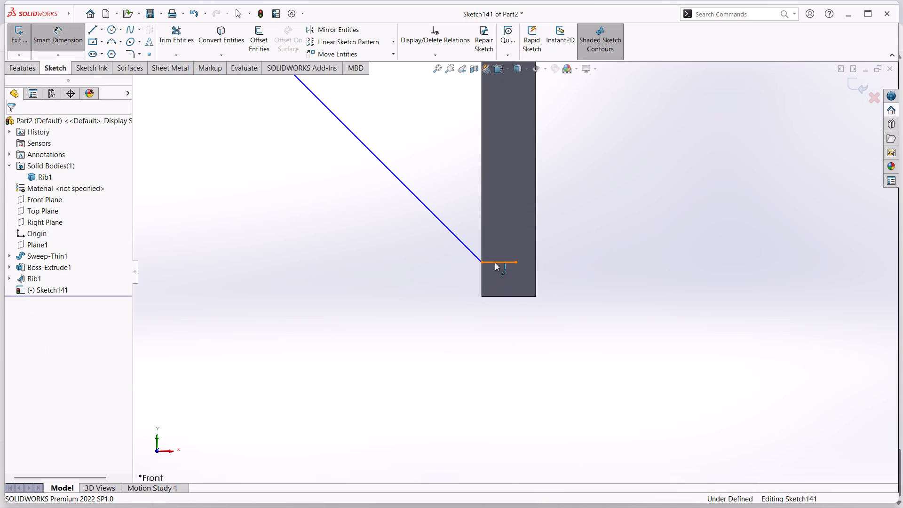
click(505, 297)
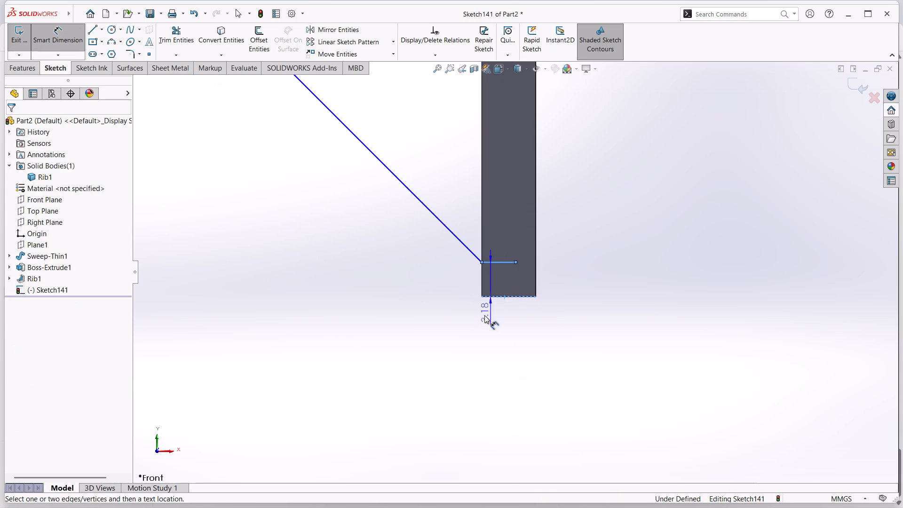
click(467, 335)
text(0.5)
key(Return)
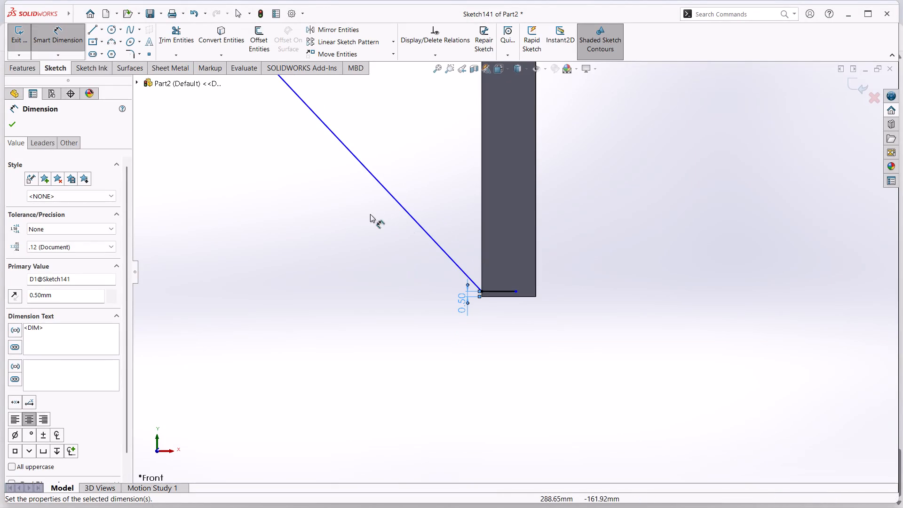
Dimension the angle between the diagonal line and the end plate's inner edge as 45° and exit the sketch.
click(413, 219)
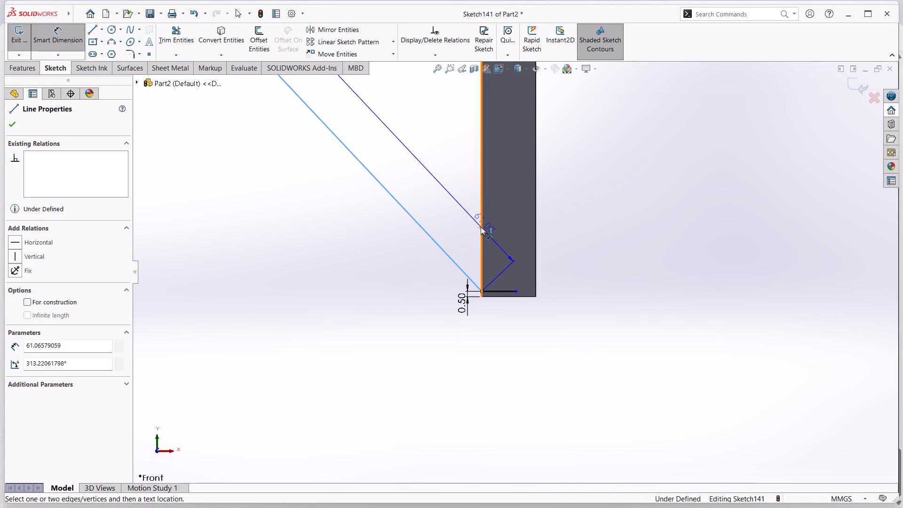
click(482, 226)
click(446, 212)
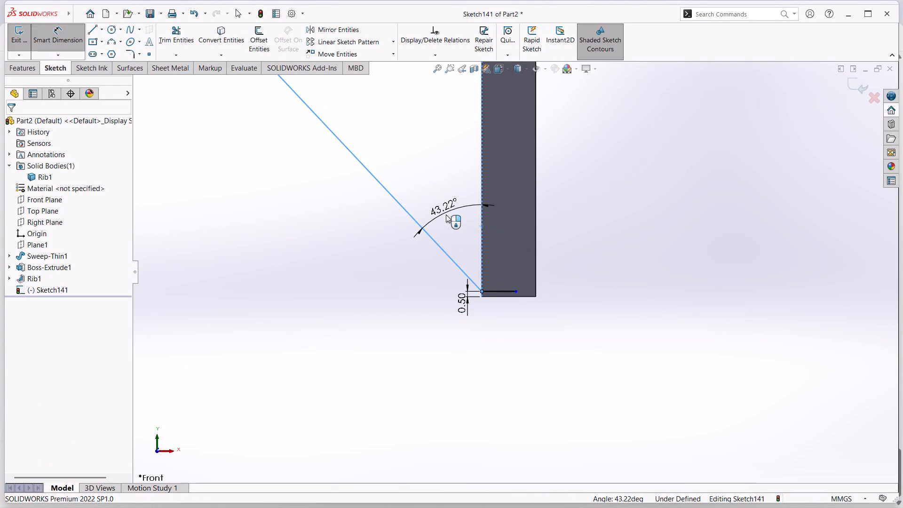
text(45)
key(Return)
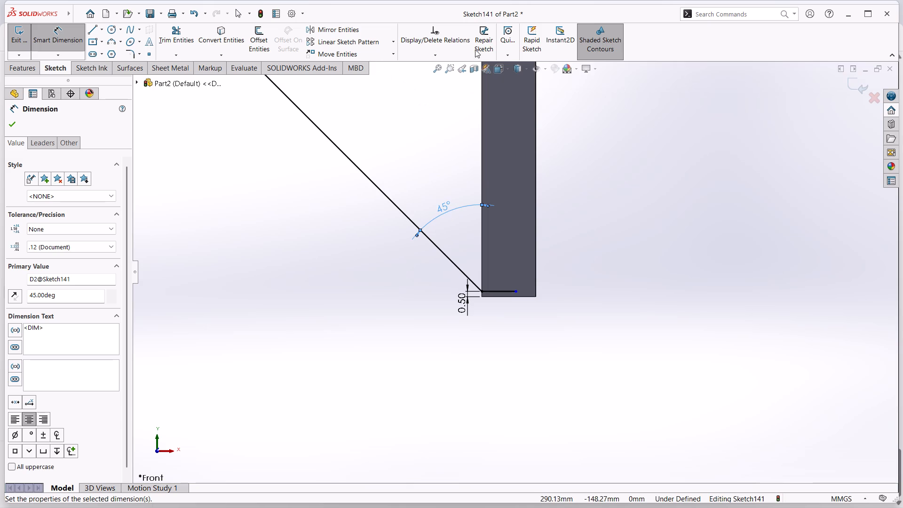
click(10, 37)
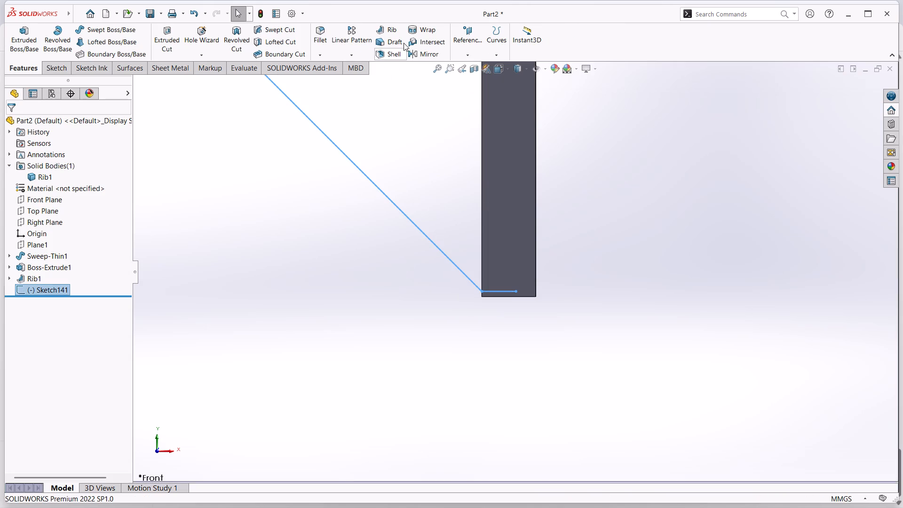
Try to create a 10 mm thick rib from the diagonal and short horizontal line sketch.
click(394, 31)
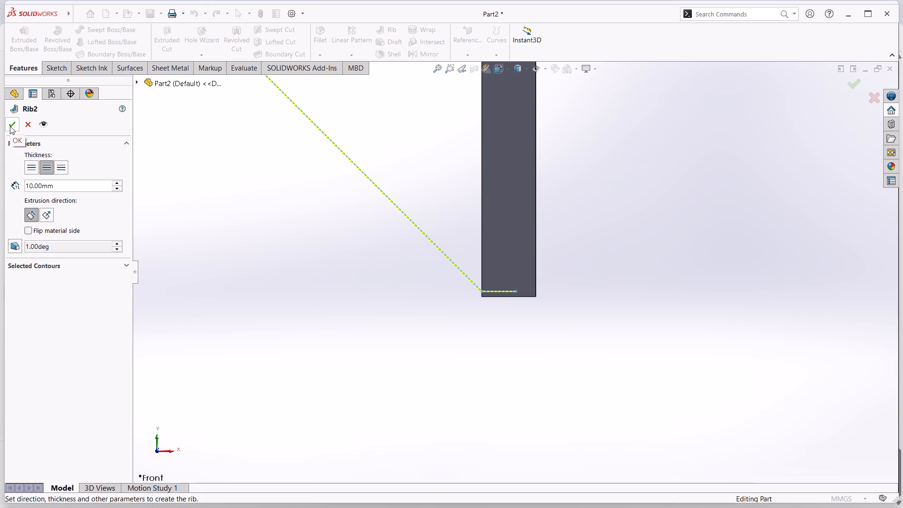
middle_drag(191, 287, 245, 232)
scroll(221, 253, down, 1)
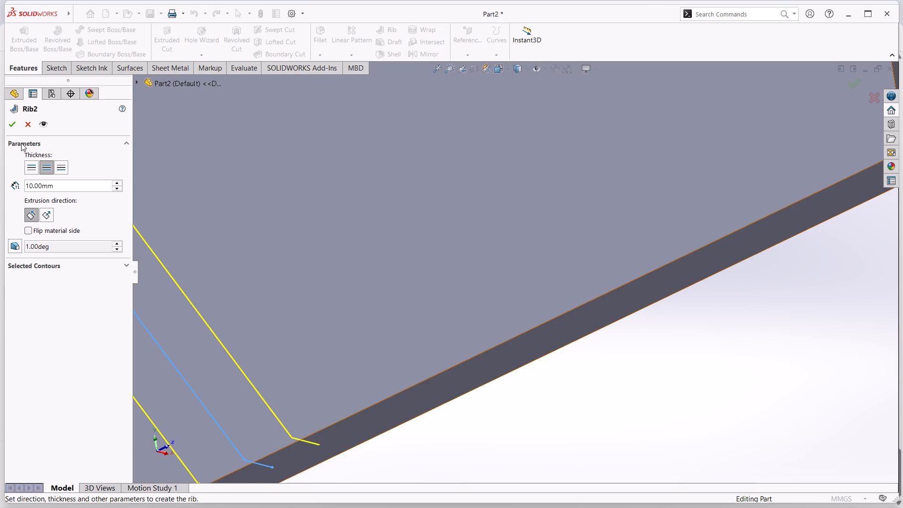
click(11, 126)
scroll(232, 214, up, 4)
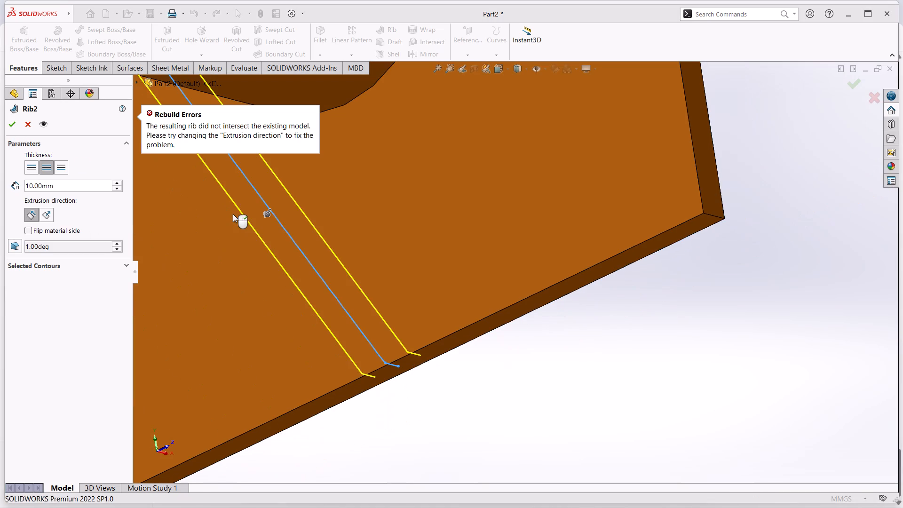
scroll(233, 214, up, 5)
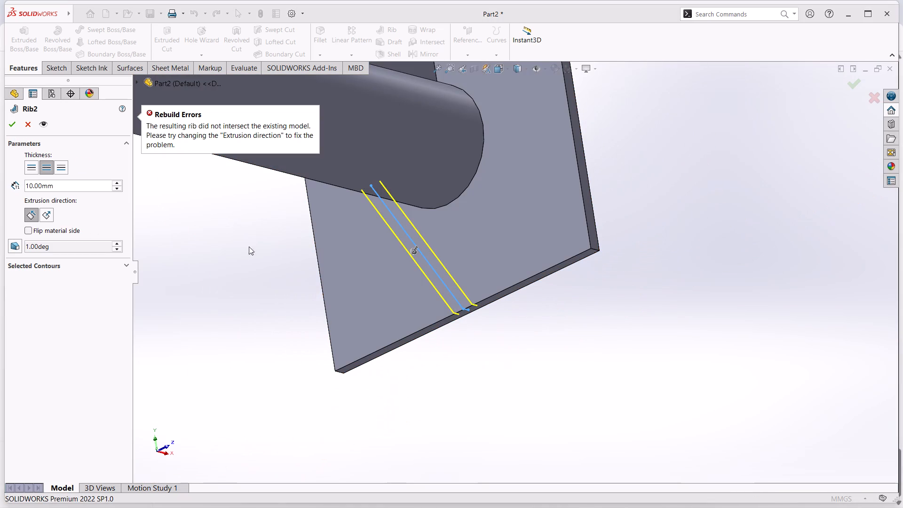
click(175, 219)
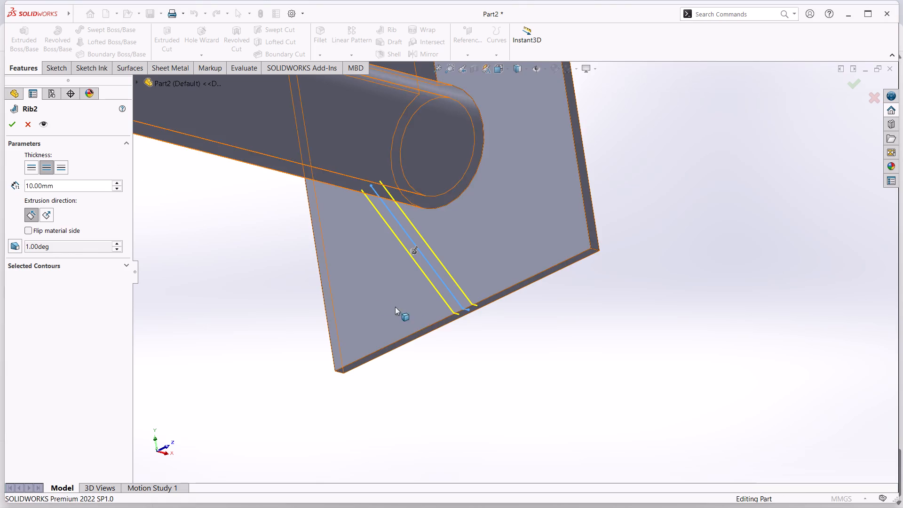
Examine the rib preview against the pipe and end plate from several angles, and cancel the rib.
scroll(609, 139, up, 2)
middle_drag(604, 137, 601, 157)
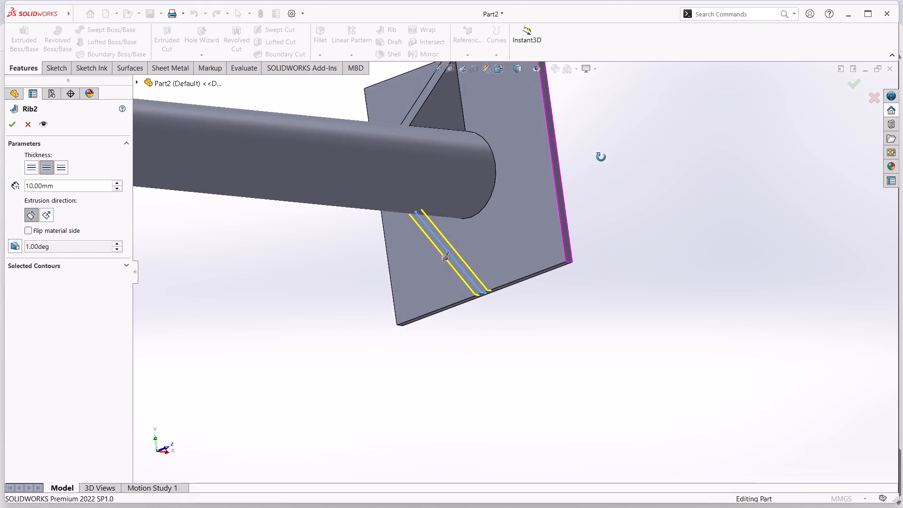
middle_drag(601, 157, 562, 144)
scroll(599, 158, up, 1)
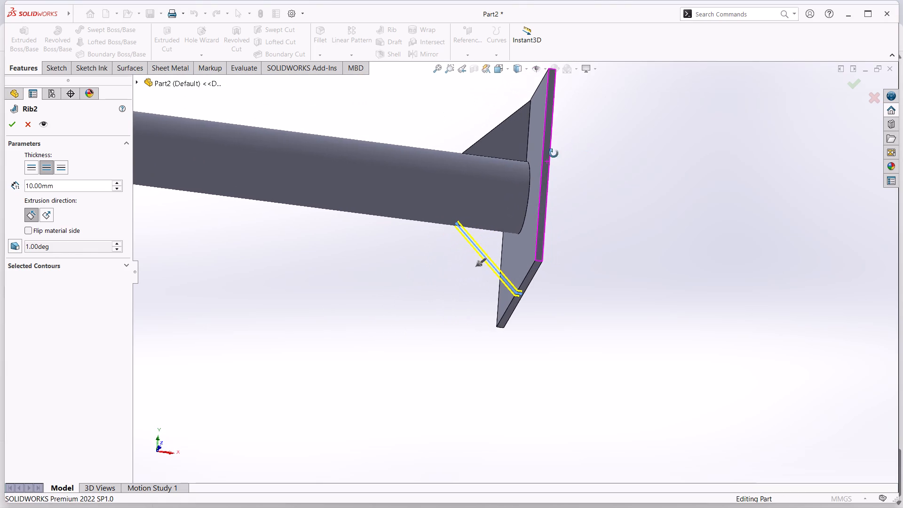
scroll(529, 164, up, 1)
middle_drag(554, 142, 553, 206)
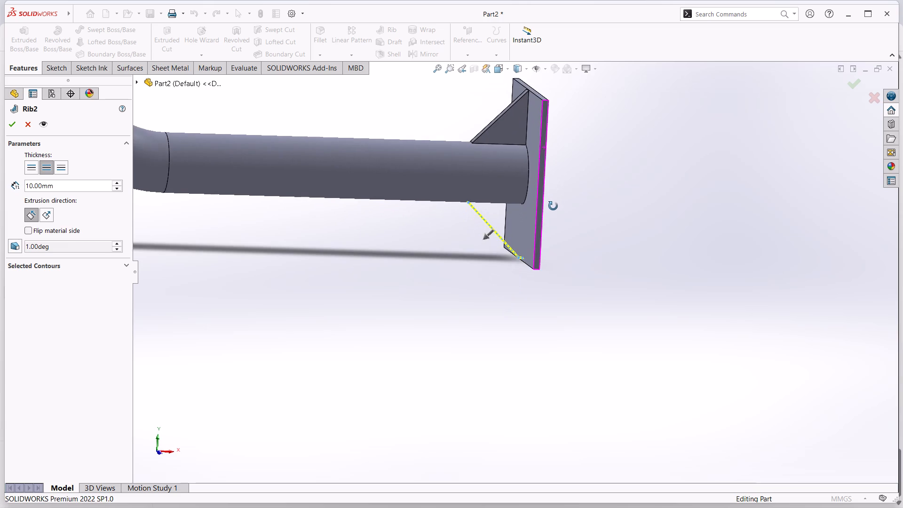
middle_drag(553, 206, 534, 143)
scroll(534, 143, up, 1)
middle_drag(554, 312, 566, 220)
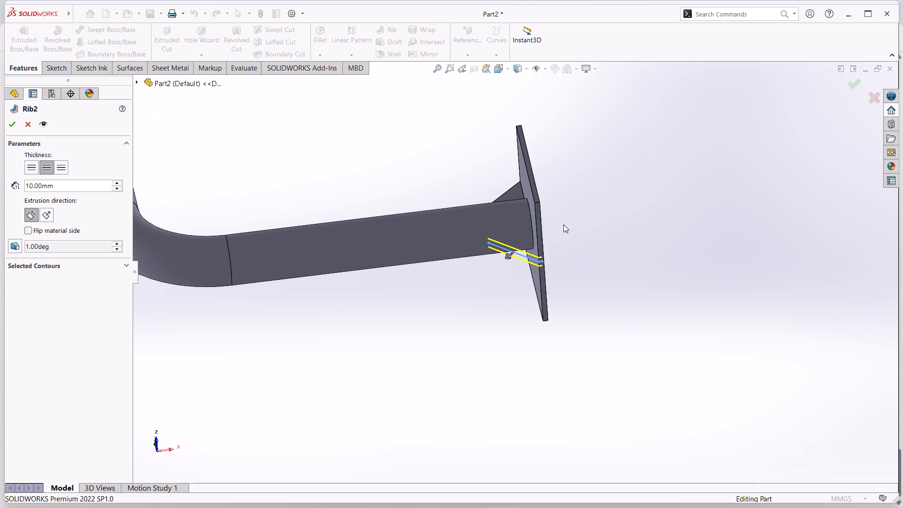
click(30, 121)
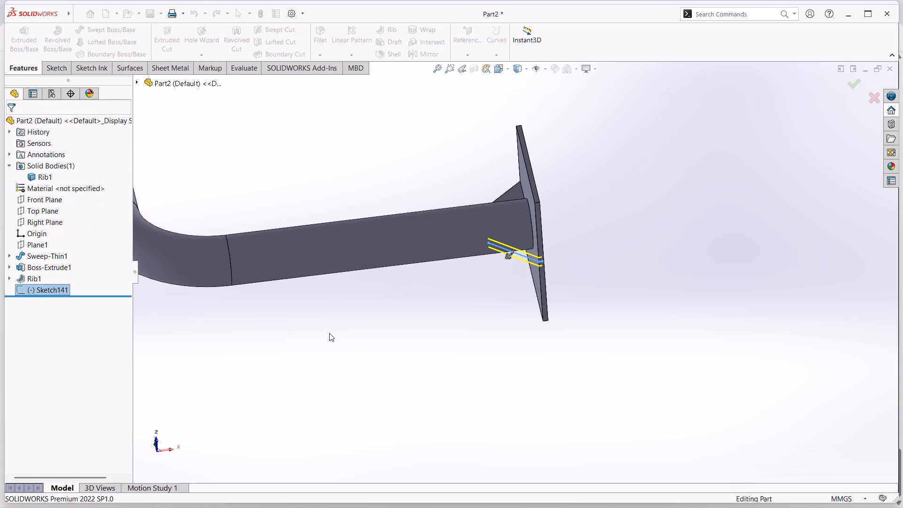
Reopen the second rib's sketch and shorten the horizontal line, moving its free endpoint to about X 302.8 mm.
scroll(512, 273, down, 6)
scroll(550, 270, down, 3)
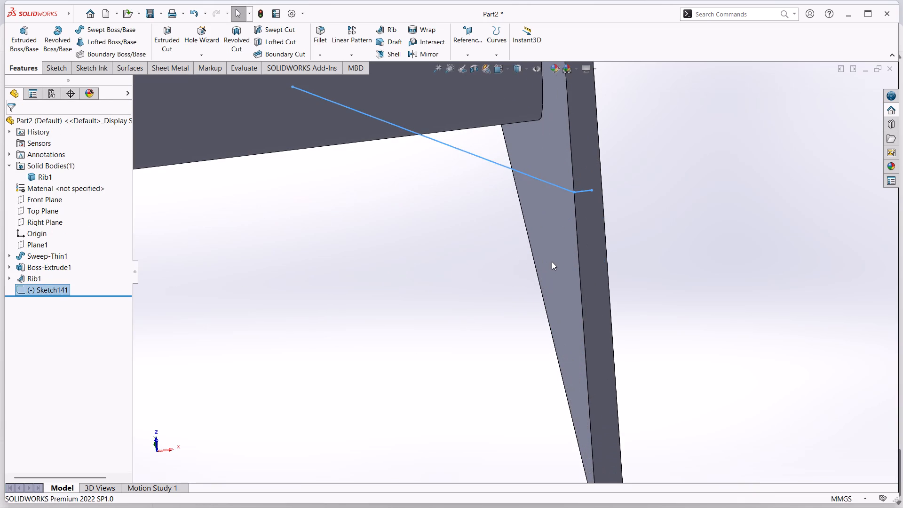
middle_drag(550, 264, 554, 245)
scroll(550, 246, up, 3)
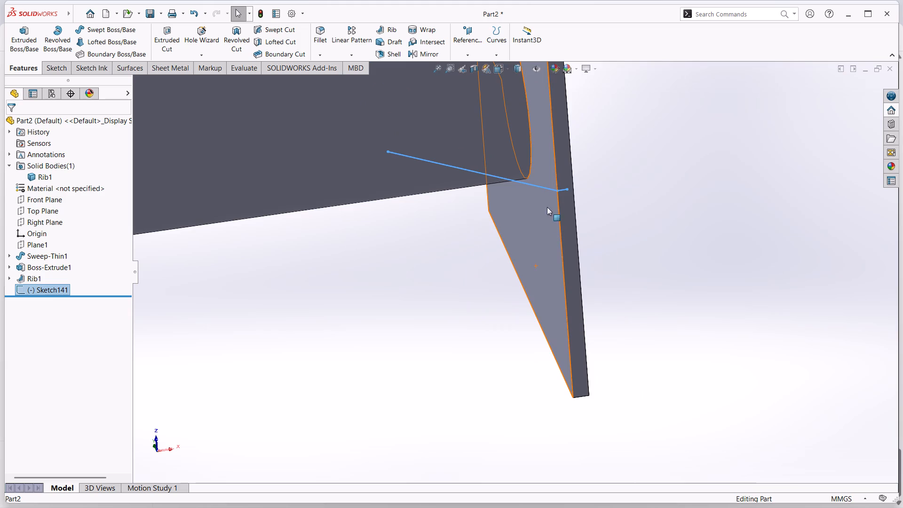
middle_drag(549, 198, 521, 114)
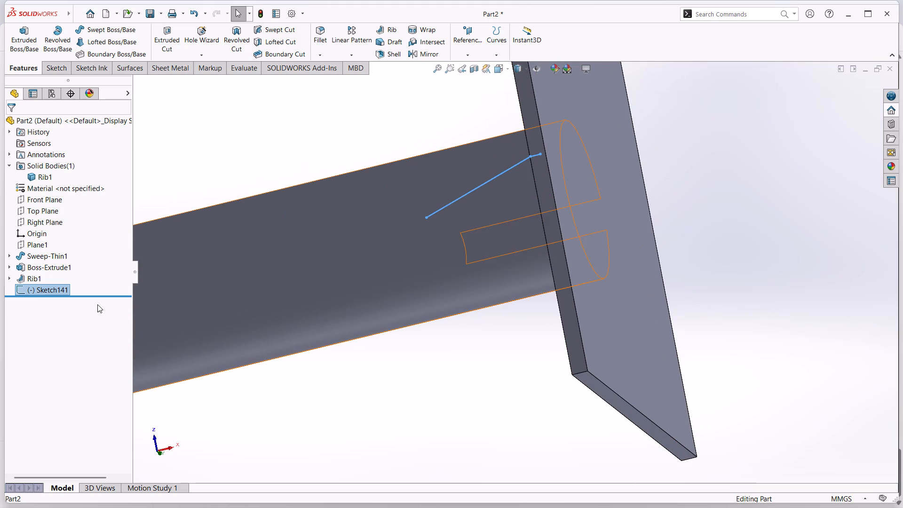
right_click(50, 288)
click(62, 260)
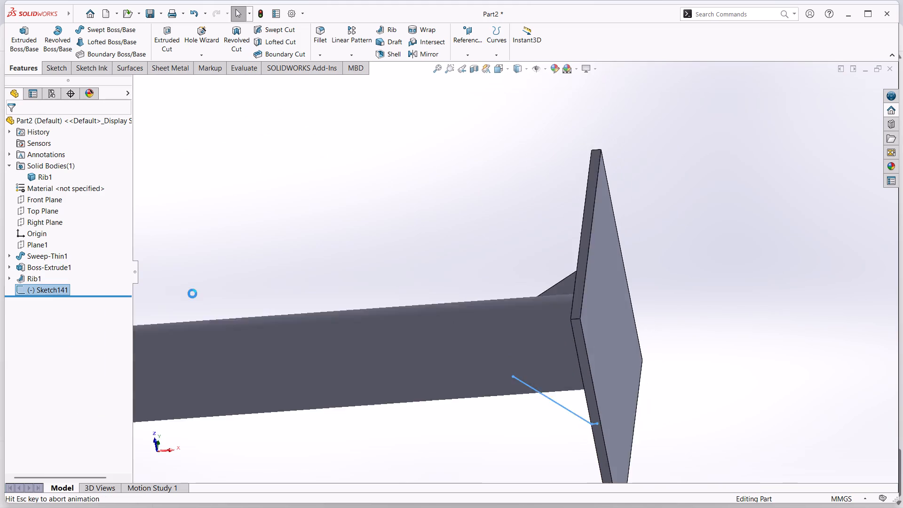
scroll(630, 460, down, 11)
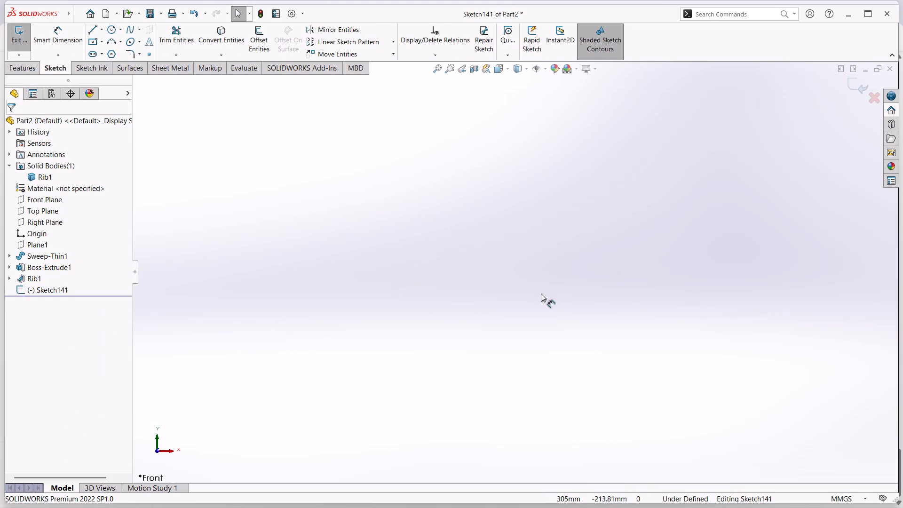
scroll(507, 246, up, 8)
scroll(506, 186, down, 4)
scroll(562, 232, down, 3)
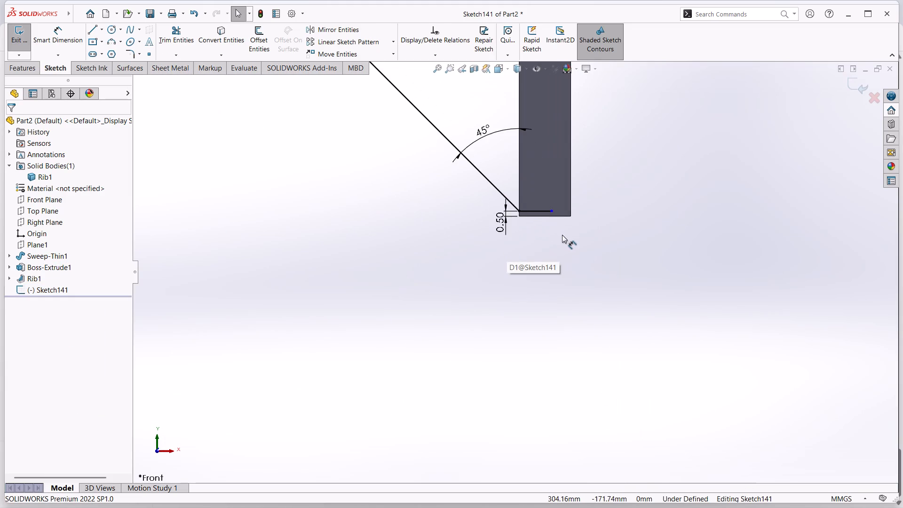
scroll(562, 235, down, 8)
click(437, 232)
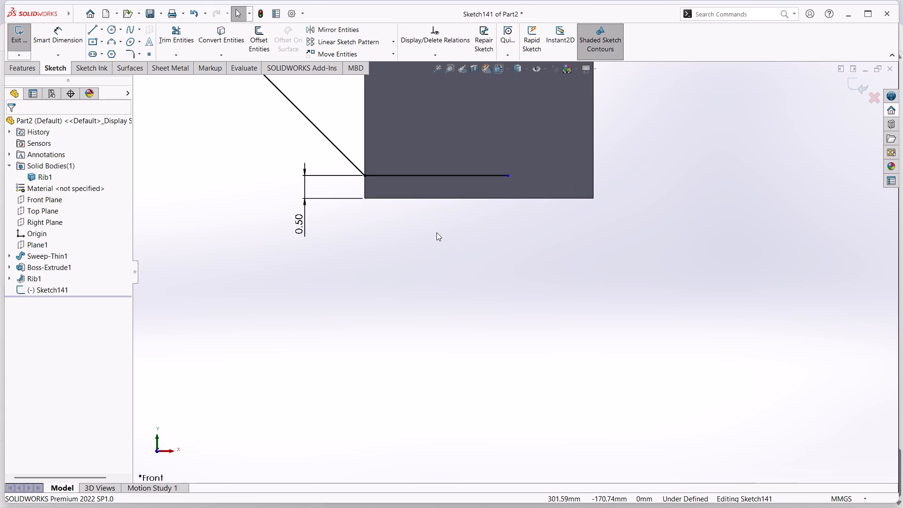
drag(506, 175, 494, 180)
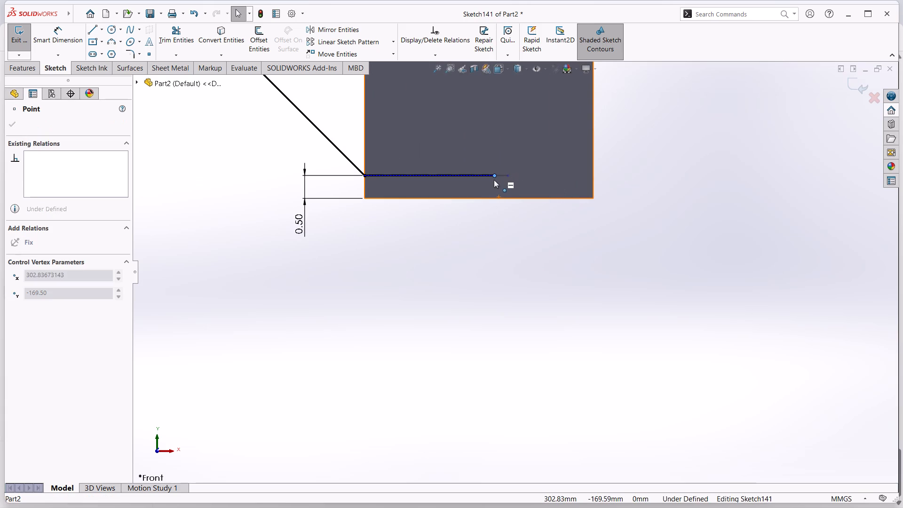
drag(494, 180, 495, 181)
click(473, 282)
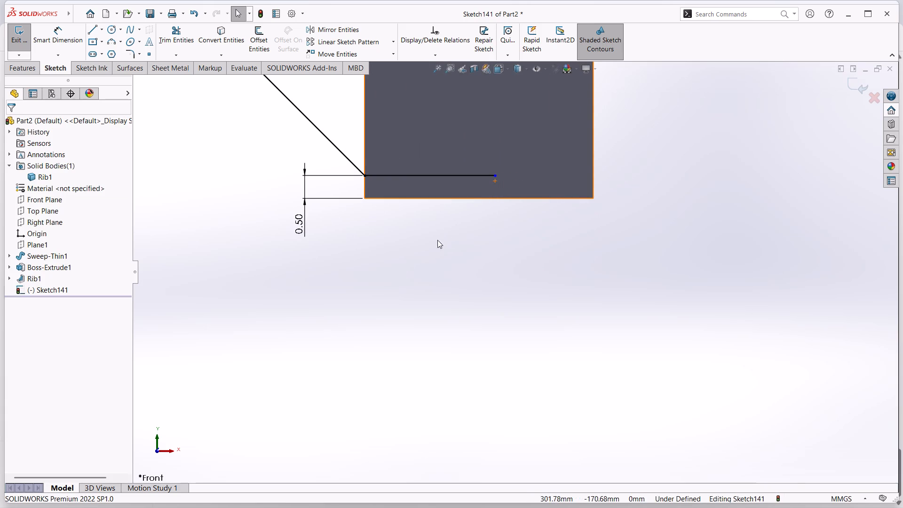
Examine the second rib's sketch against the pipe and end plate, locate the first rib's sketch for comparison, and exit the open sketch.
scroll(435, 278, up, 2)
middle_drag(431, 279, 428, 235)
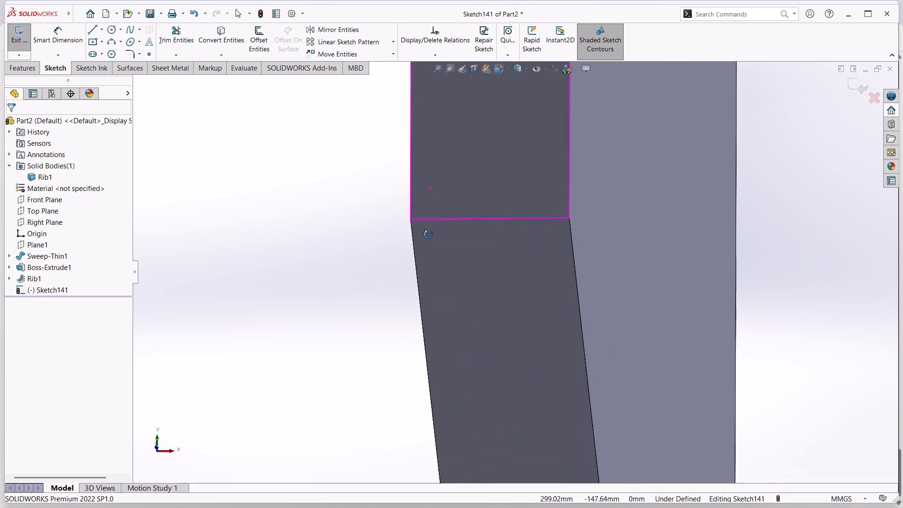
middle_drag(428, 235, 422, 265)
scroll(421, 272, up, 8)
middle_drag(418, 263, 433, 262)
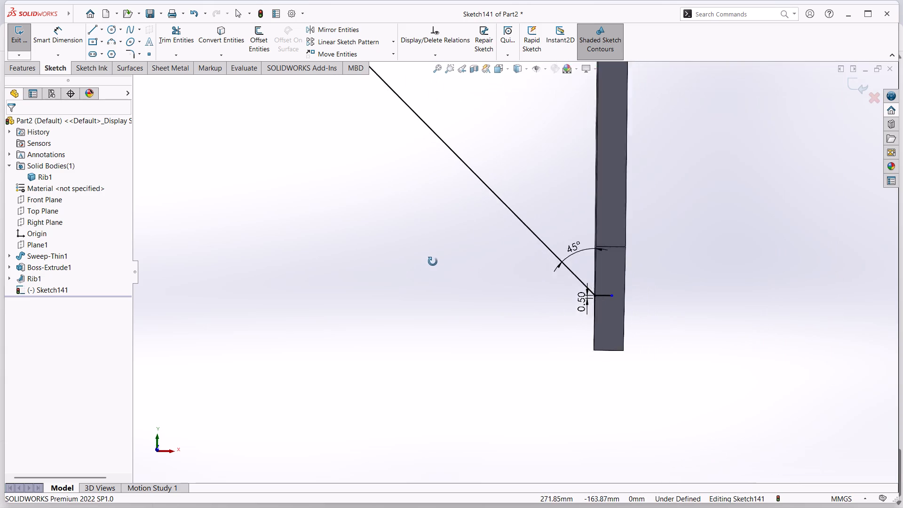
middle_drag(433, 262, 480, 239)
scroll(475, 250, up, 7)
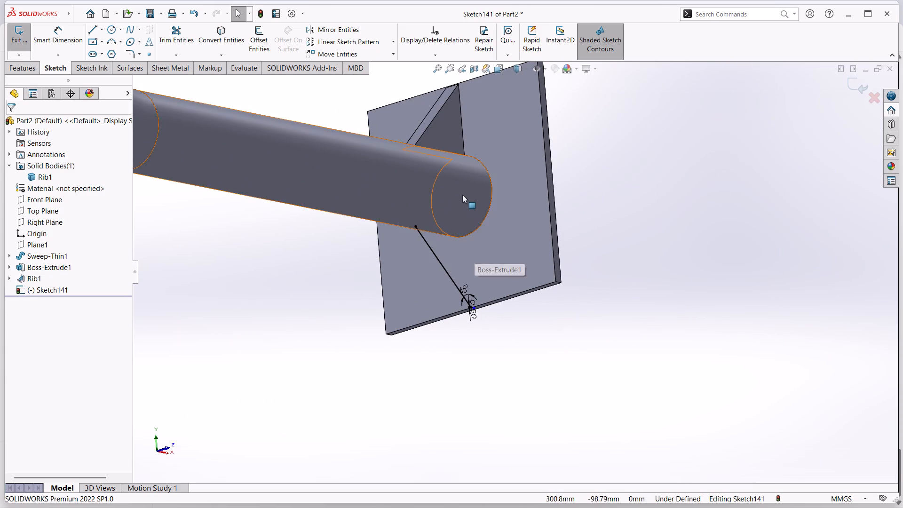
scroll(461, 197, down, 1)
click(10, 276)
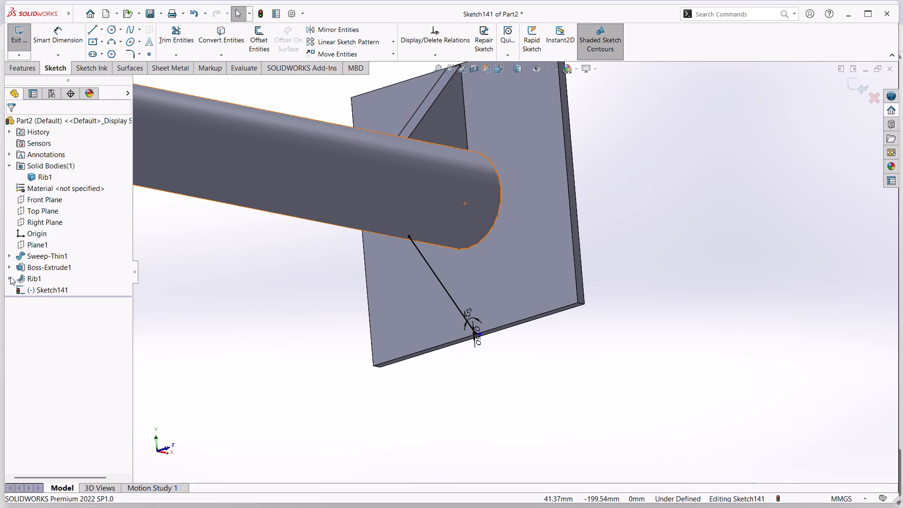
click(55, 291)
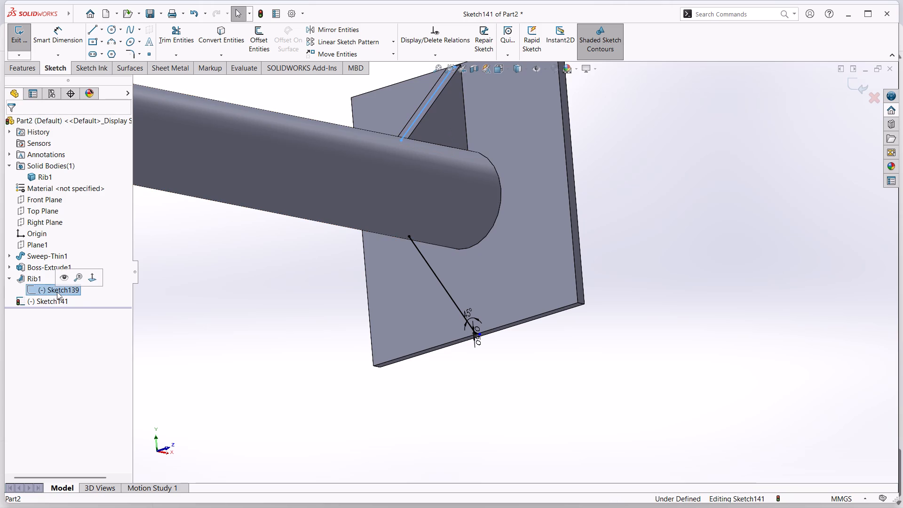
right_click(59, 290)
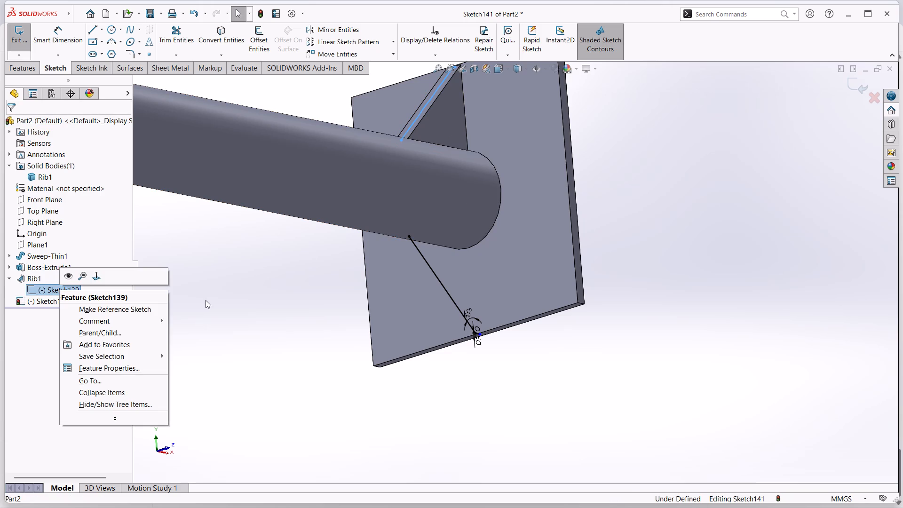
click(208, 299)
click(866, 82)
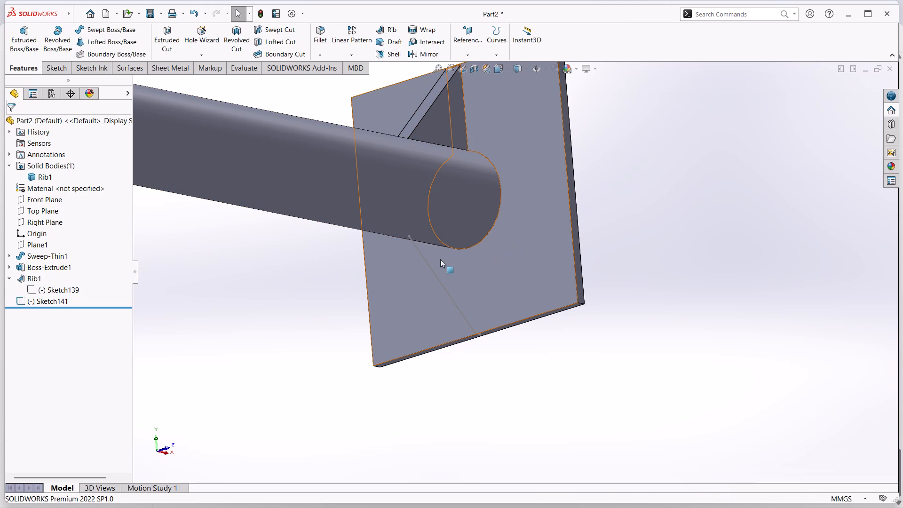
Open the first rib's sketch, examine its diagonal and short horizontal line at the end plate's upper corner, and exit the sketch.
click(70, 290)
click(84, 257)
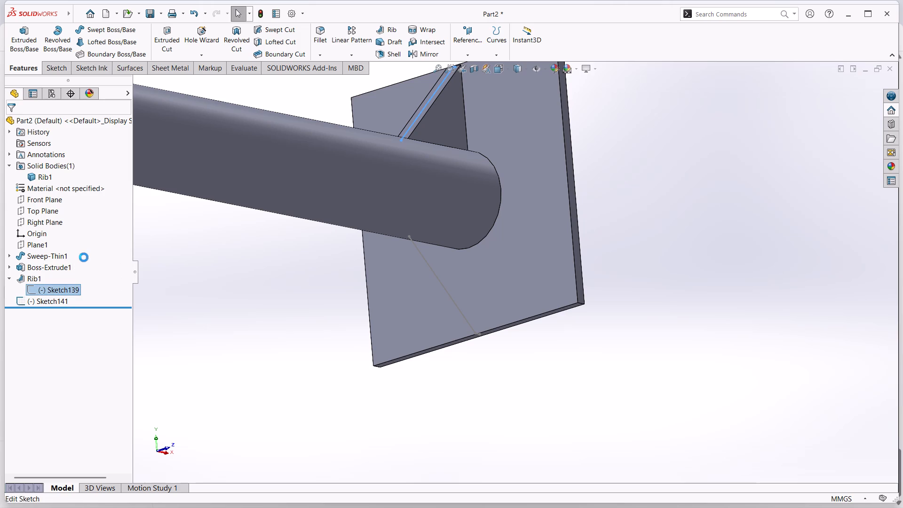
scroll(653, 372, down, 6)
scroll(610, 384, down, 6)
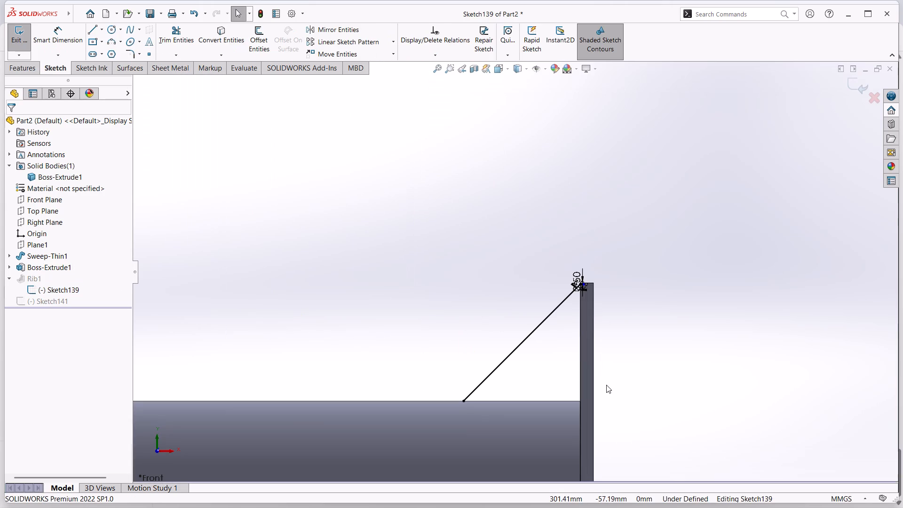
scroll(581, 362, down, 4)
scroll(579, 278, down, 5)
scroll(556, 280, up, 5)
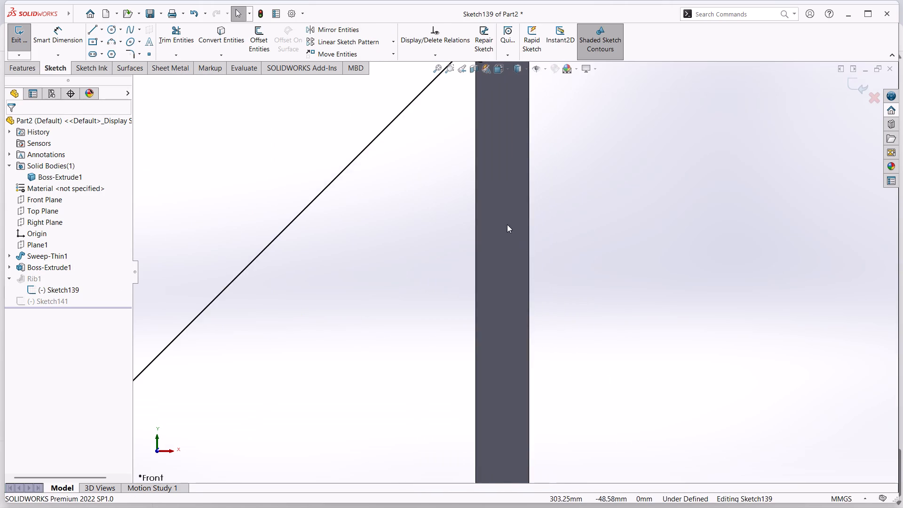
scroll(506, 222, up, 3)
scroll(496, 157, down, 6)
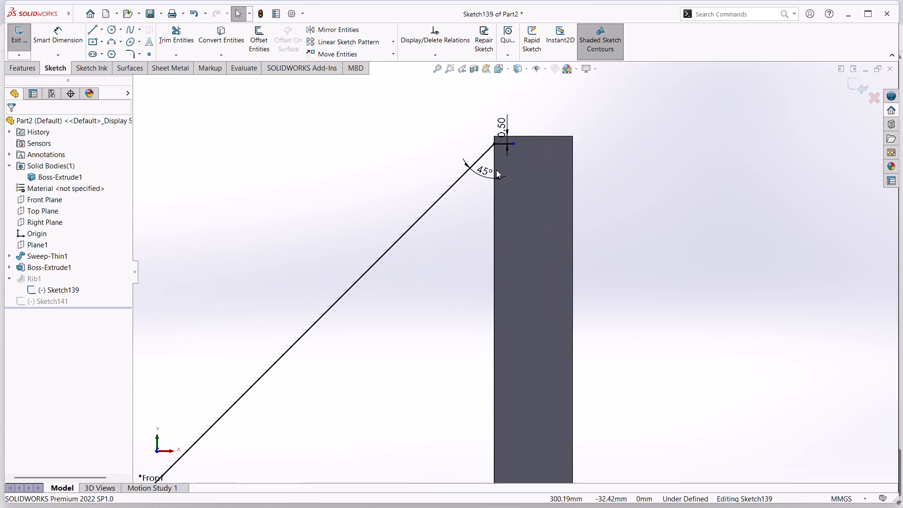
scroll(496, 171, down, 1)
scroll(496, 171, up, 4)
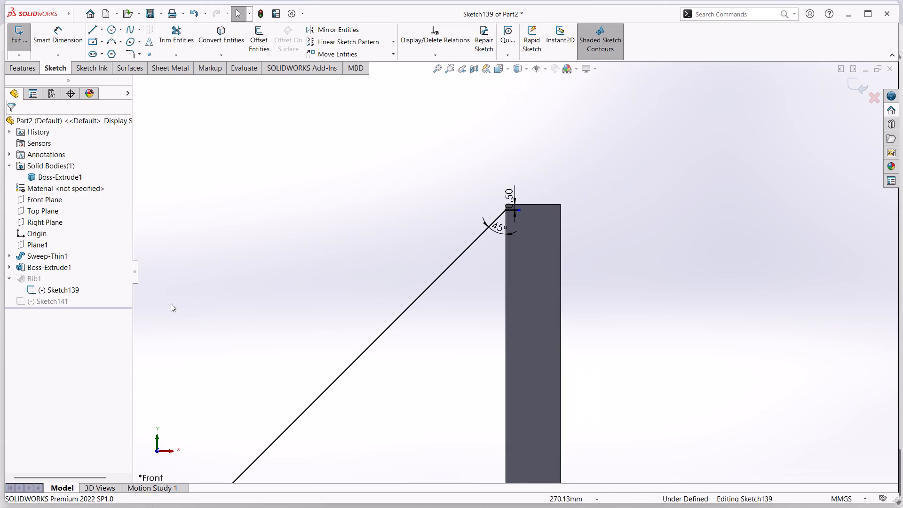
click(843, 87)
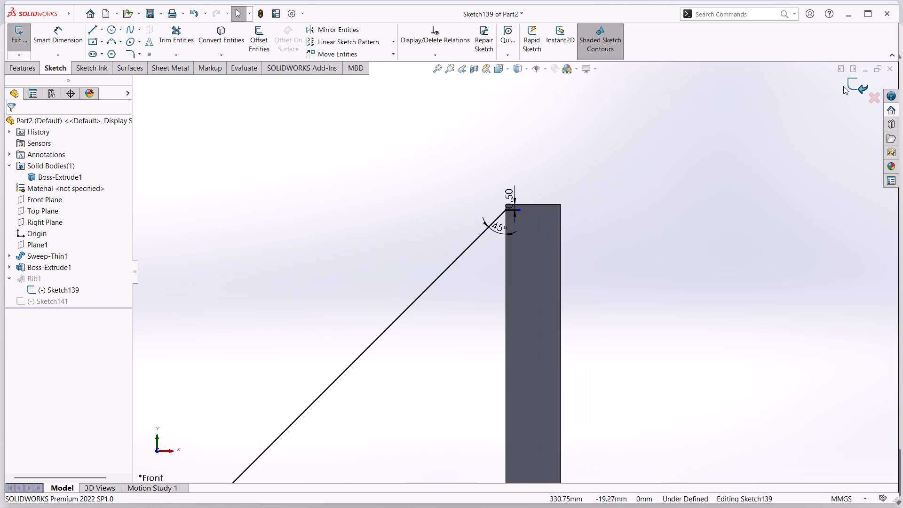
click(852, 86)
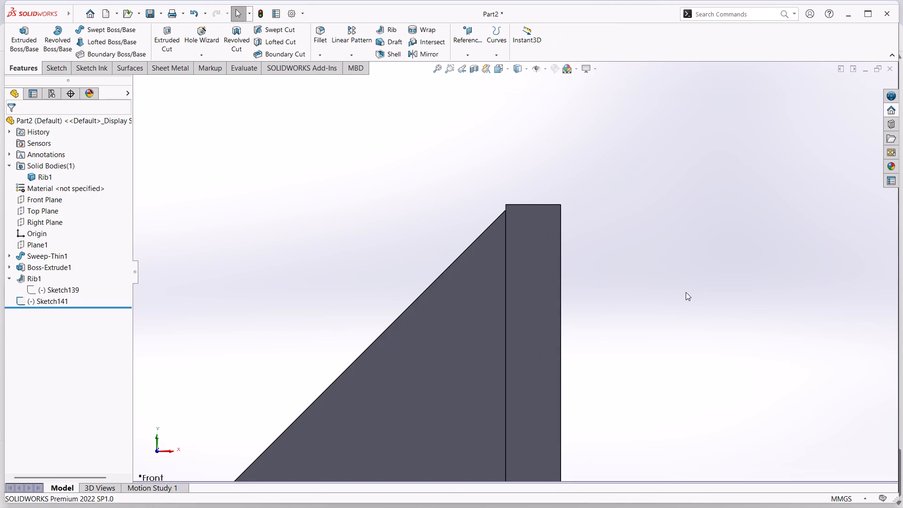
Reopen the second rib's sketch, check its diagonal and short horizontal line at the end plate's lower corner, and exit the sketch.
scroll(643, 332, up, 4)
scroll(552, 384, up, 4)
scroll(519, 428, up, 8)
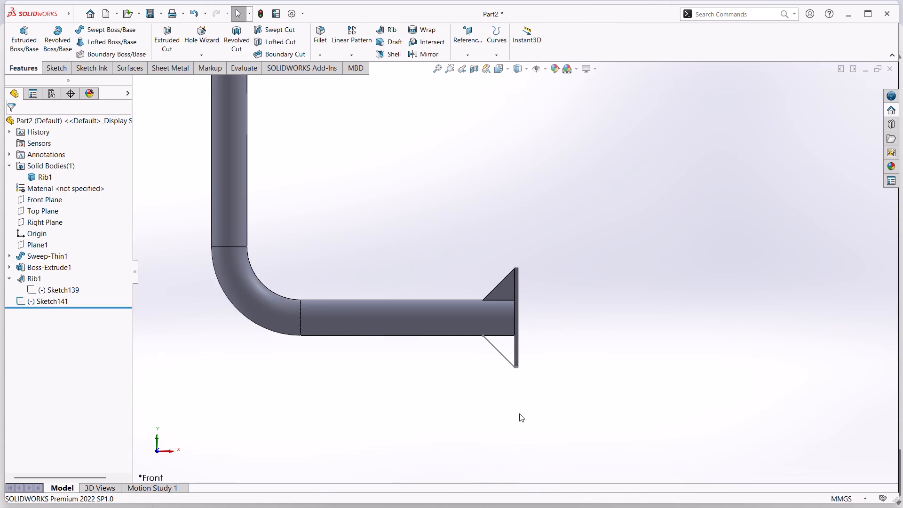
scroll(546, 301, down, 7)
scroll(405, 458, down, 9)
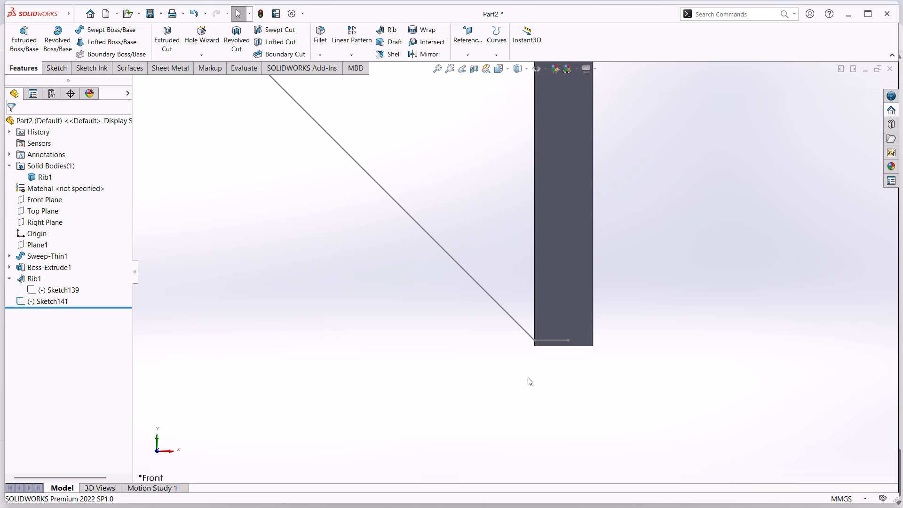
scroll(528, 376, down, 3)
click(51, 301)
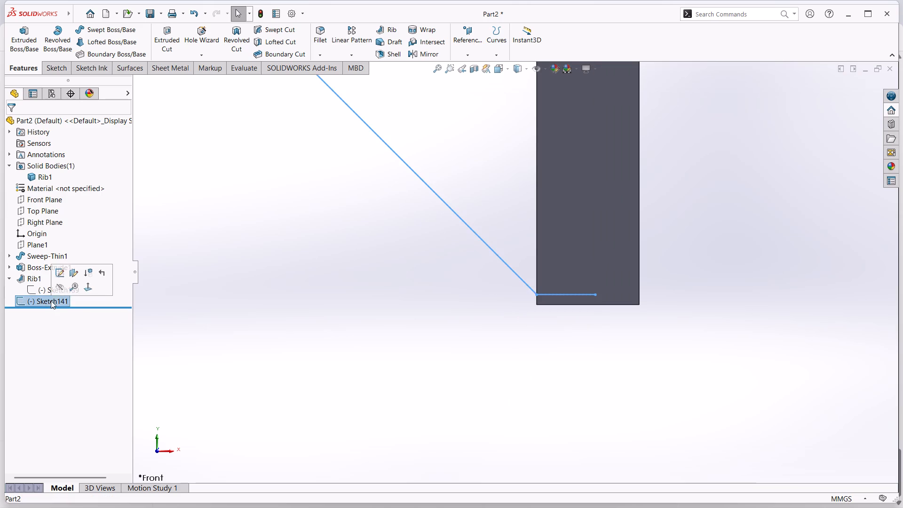
click(60, 275)
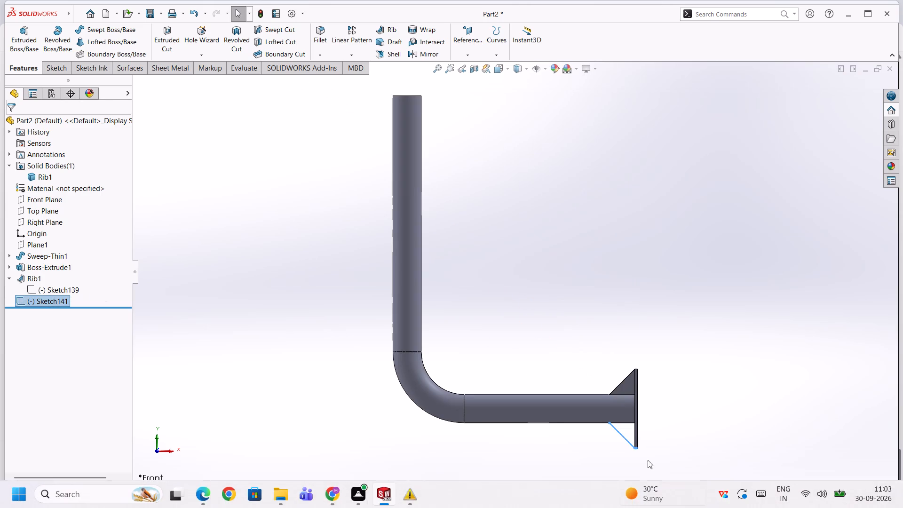
scroll(644, 457, down, 11)
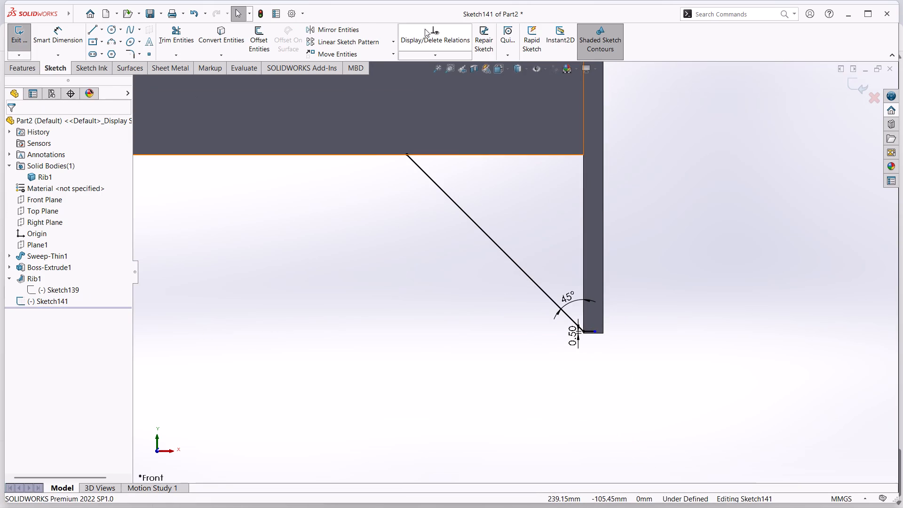
click(14, 35)
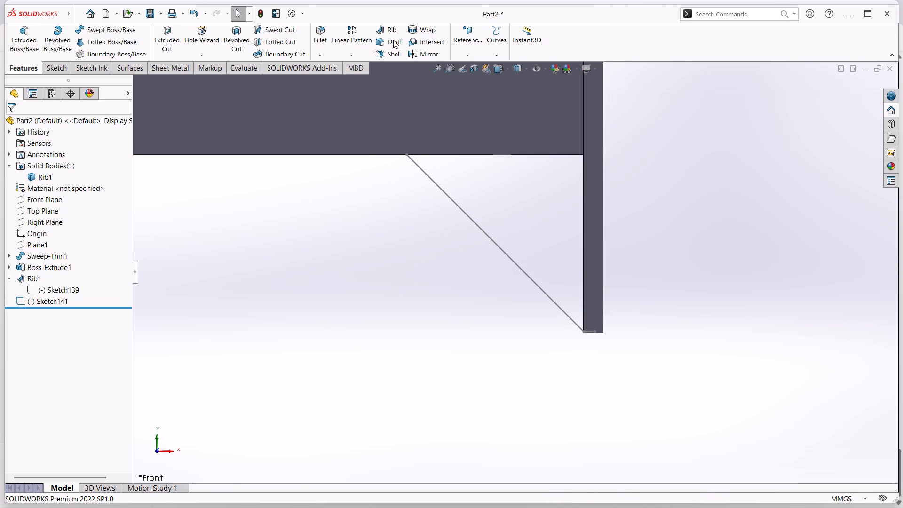
Create a 10 mm thick rib from the second rib's sketch below the pipe, with the material side flipped toward the pipe and plate.
click(385, 34)
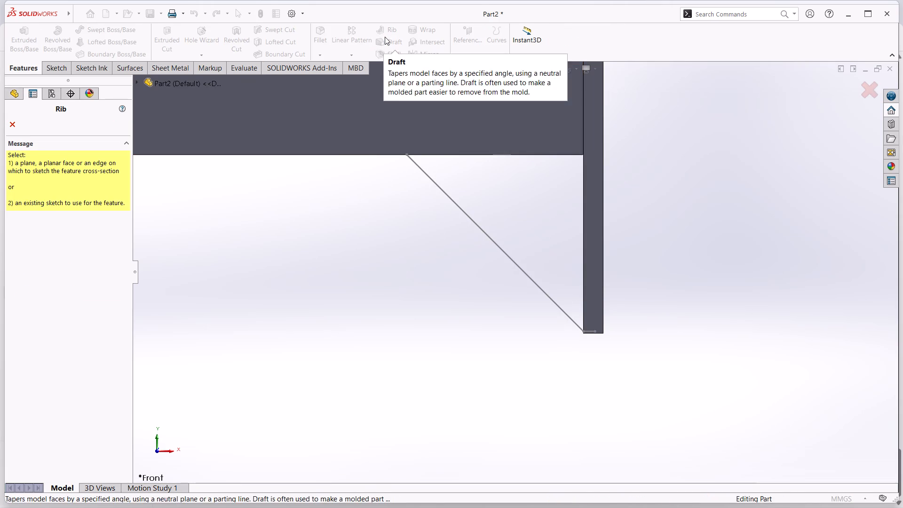
click(441, 190)
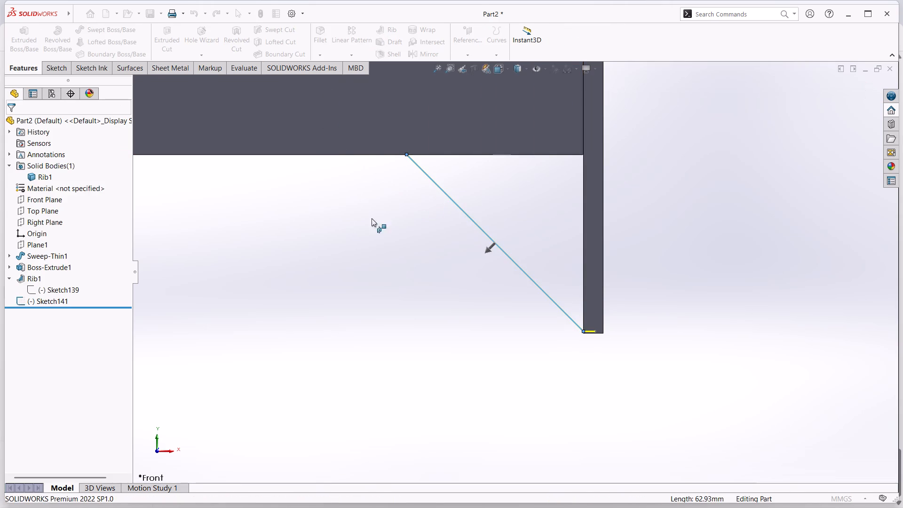
click(489, 250)
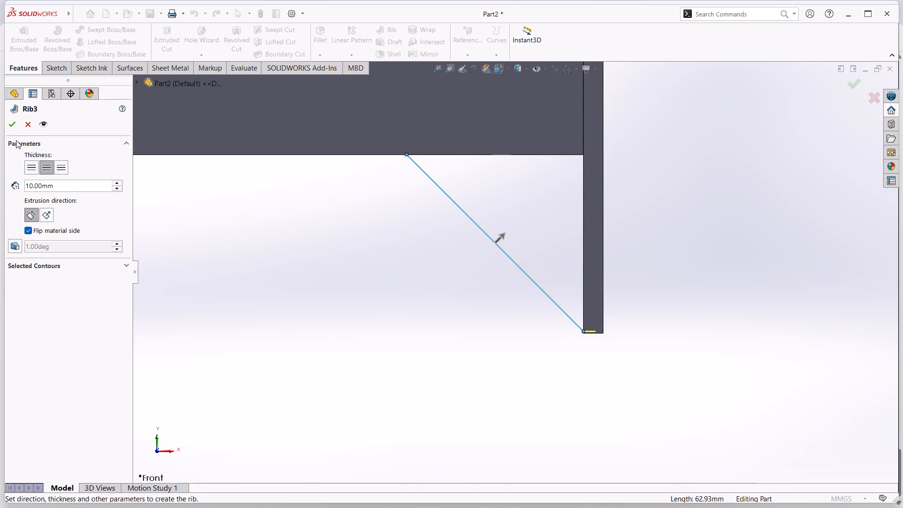
click(11, 125)
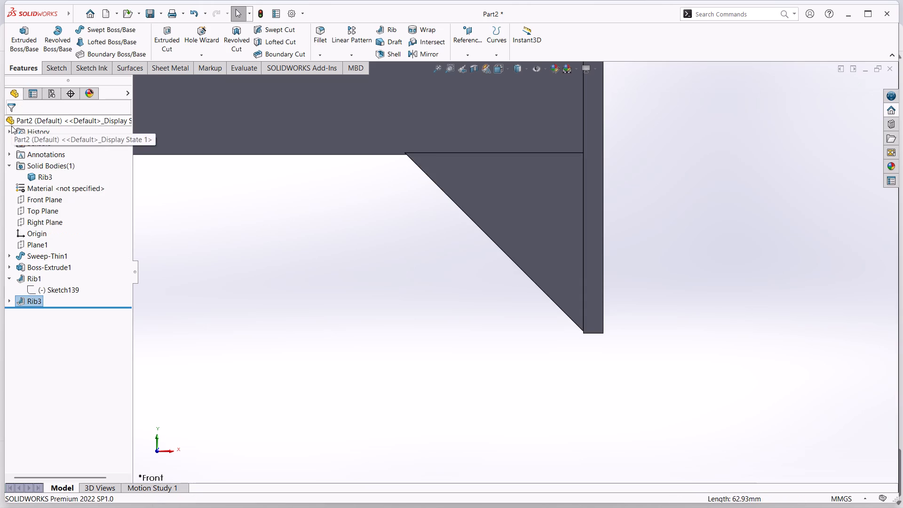
Examine the upper and lower ribs where they meet the pipe and the end plate from several angles.
middle_drag(285, 298, 348, 238)
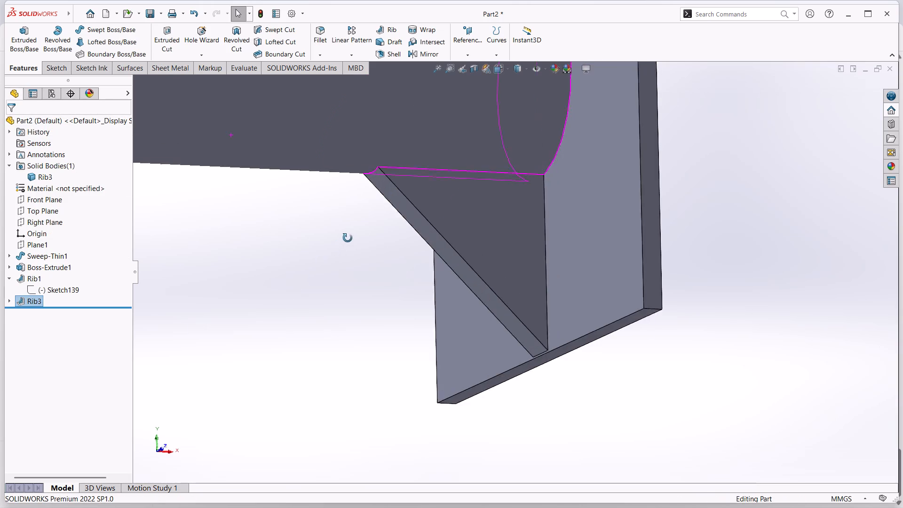
middle_drag(348, 238, 350, 235)
scroll(350, 237, up, 4)
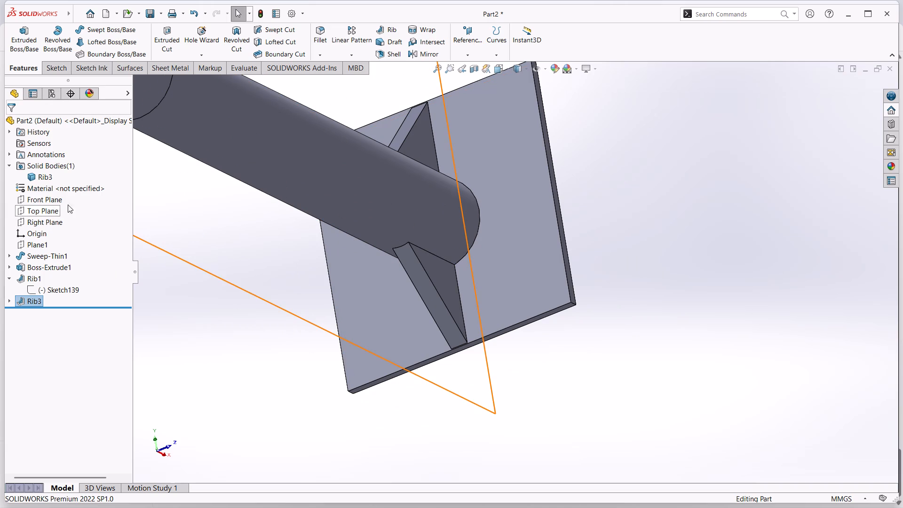
click(582, 385)
scroll(330, 293, up, 5)
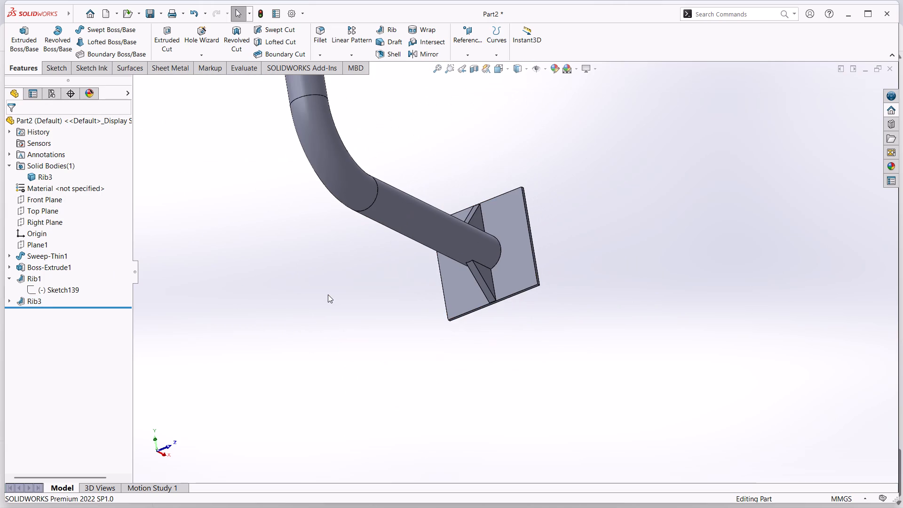
scroll(526, 261, up, 1)
middle_drag(521, 258, 519, 206)
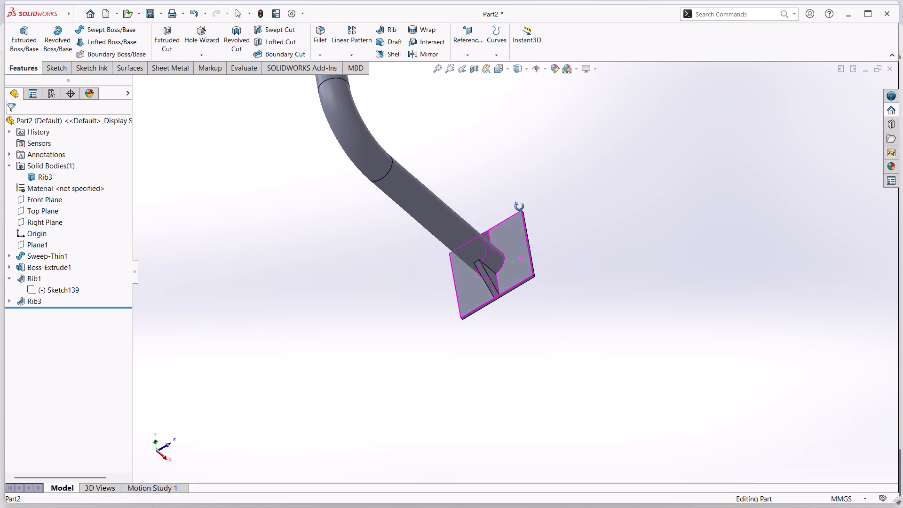
middle_drag(519, 206, 525, 146)
scroll(523, 263, down, 1)
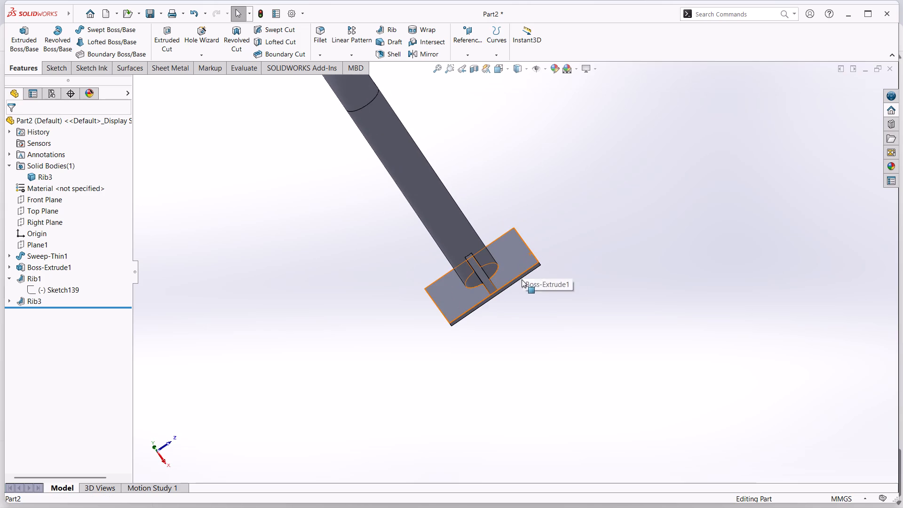
scroll(517, 285, down, 6)
scroll(465, 246, up, 2)
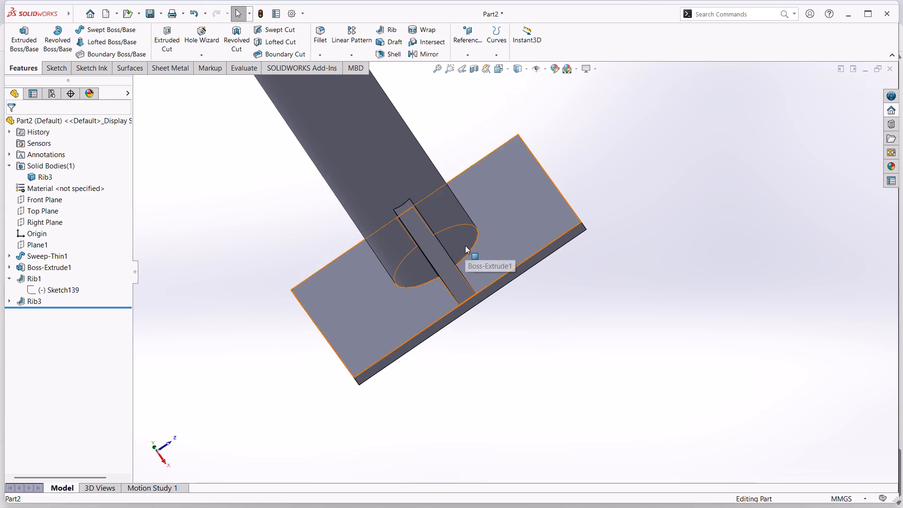
scroll(467, 245, down, 4)
scroll(503, 226, up, 1)
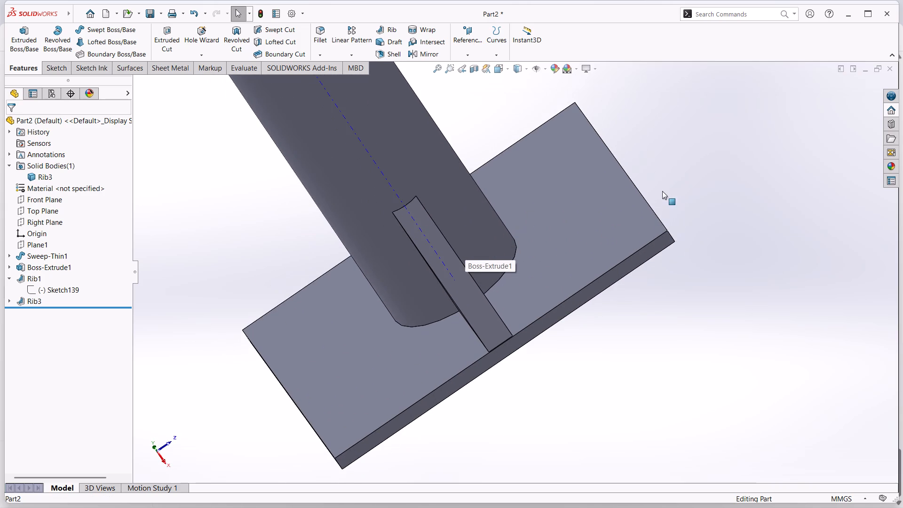
scroll(662, 190, up, 2)
middle_drag(662, 190, 604, 376)
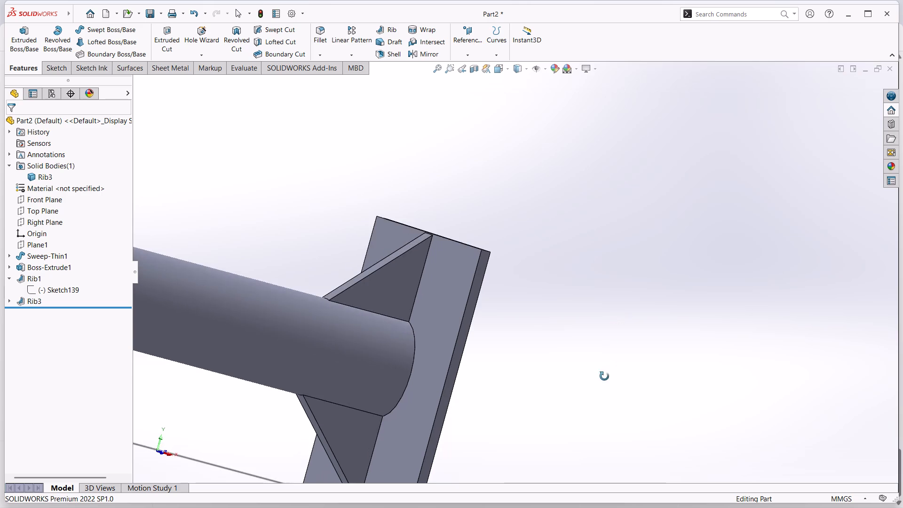
middle_drag(604, 376, 590, 392)
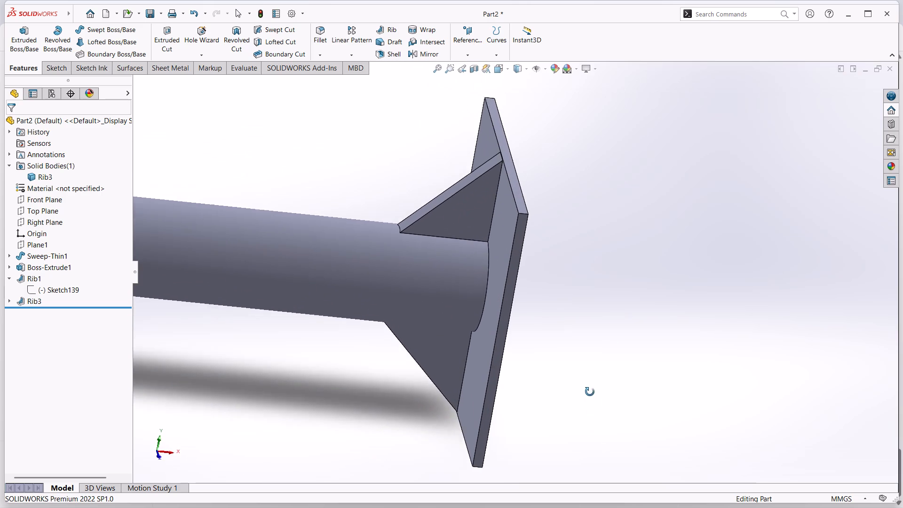
middle_drag(590, 392, 586, 368)
scroll(580, 373, down, 1)
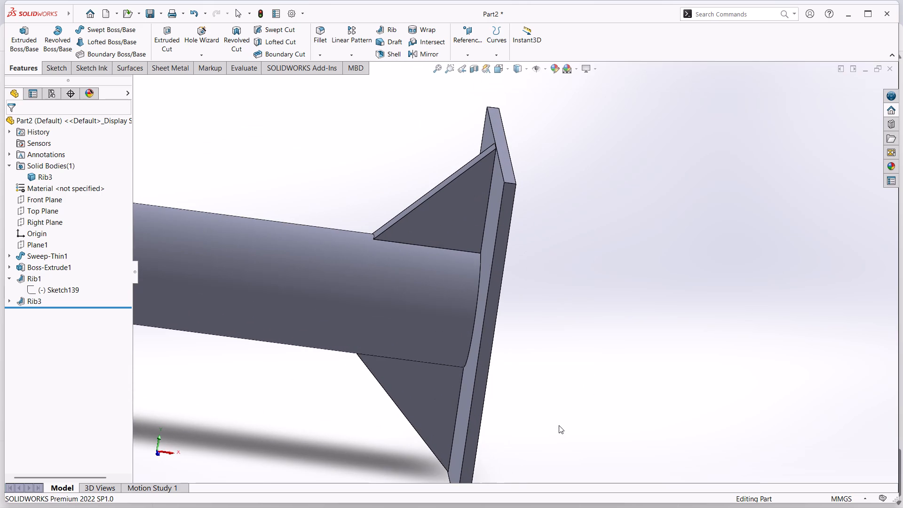
scroll(557, 421, up, 1)
middle_drag(557, 420, 555, 405)
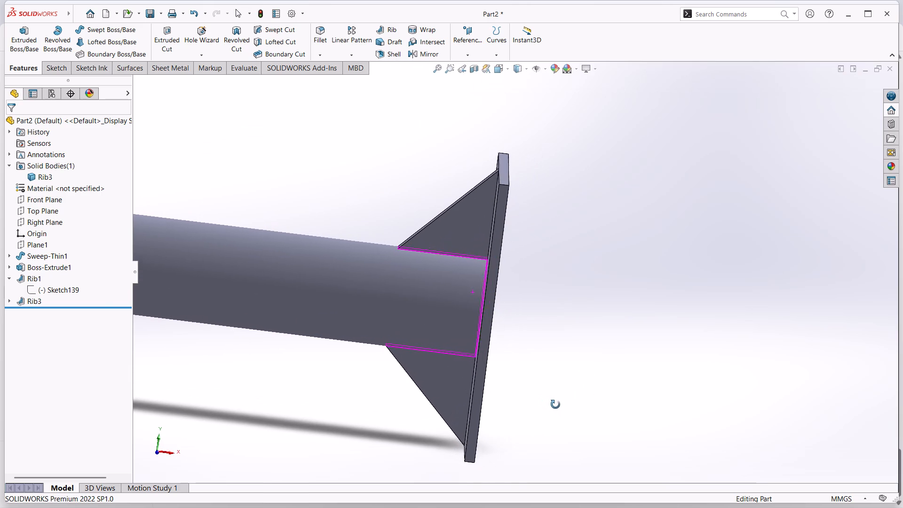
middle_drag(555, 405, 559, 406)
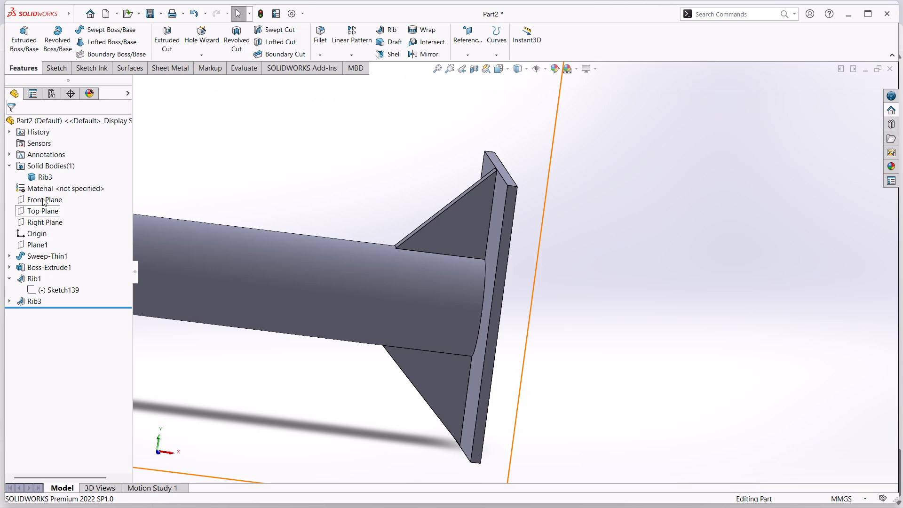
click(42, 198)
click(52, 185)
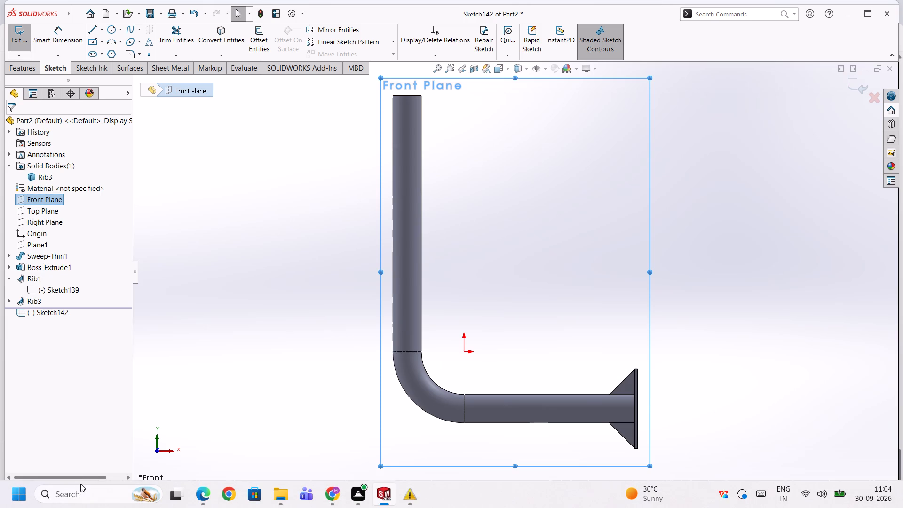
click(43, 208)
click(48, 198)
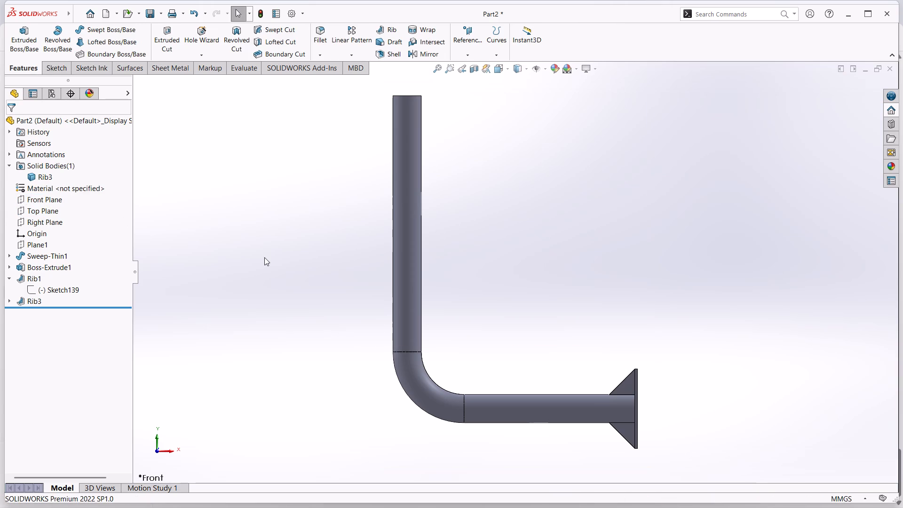
Examine the pipe, end plate and two existing ribs from several angles.
middle_drag(482, 204, 454, 306)
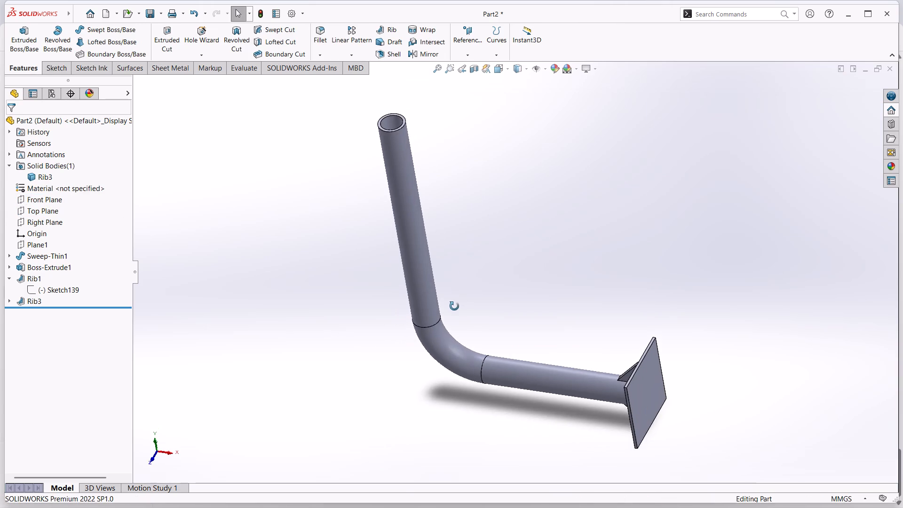
middle_drag(454, 306, 590, 316)
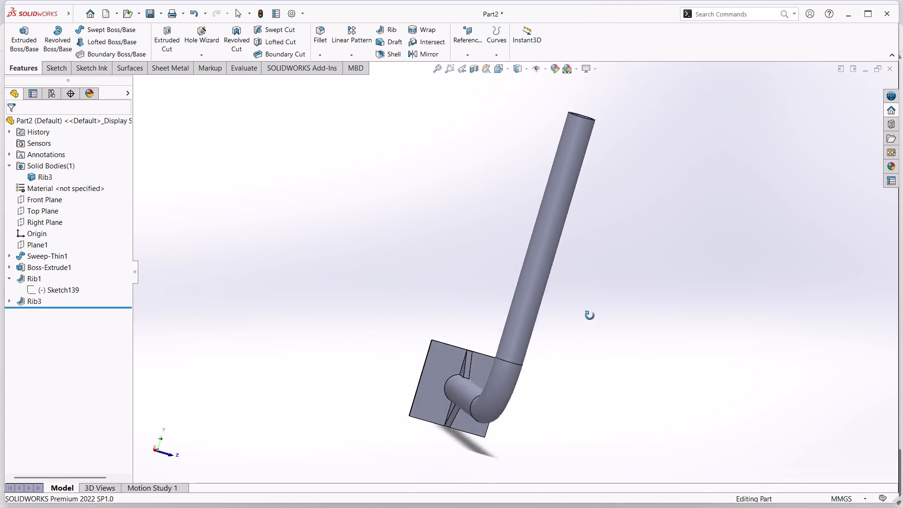
middle_drag(590, 316, 526, 243)
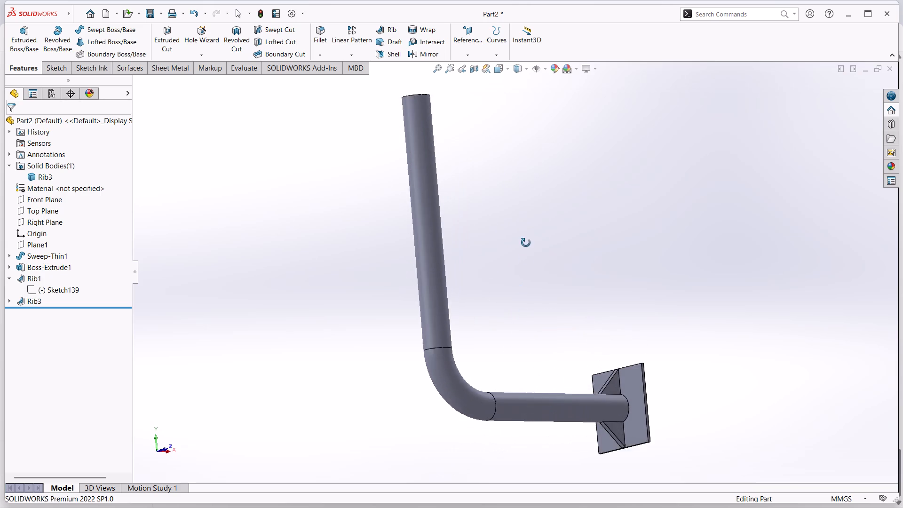
middle_drag(526, 243, 487, 87)
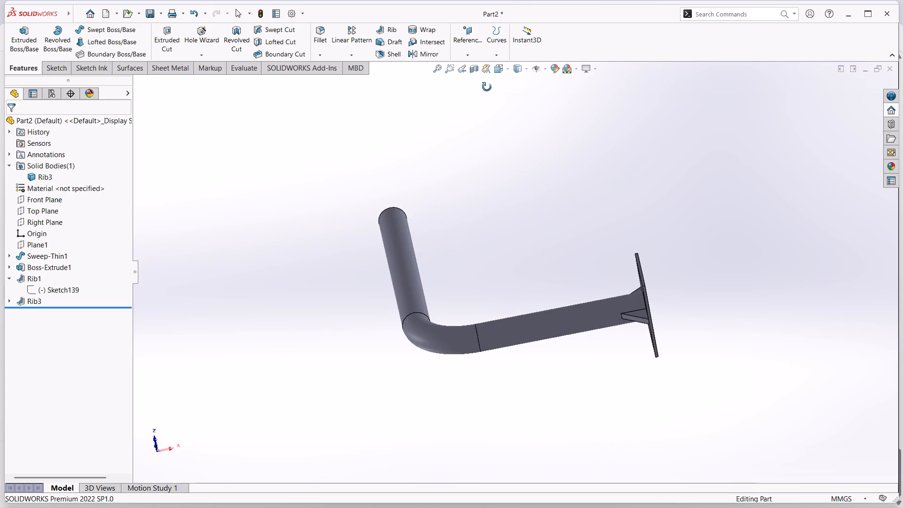
middle_drag(487, 87, 486, 41)
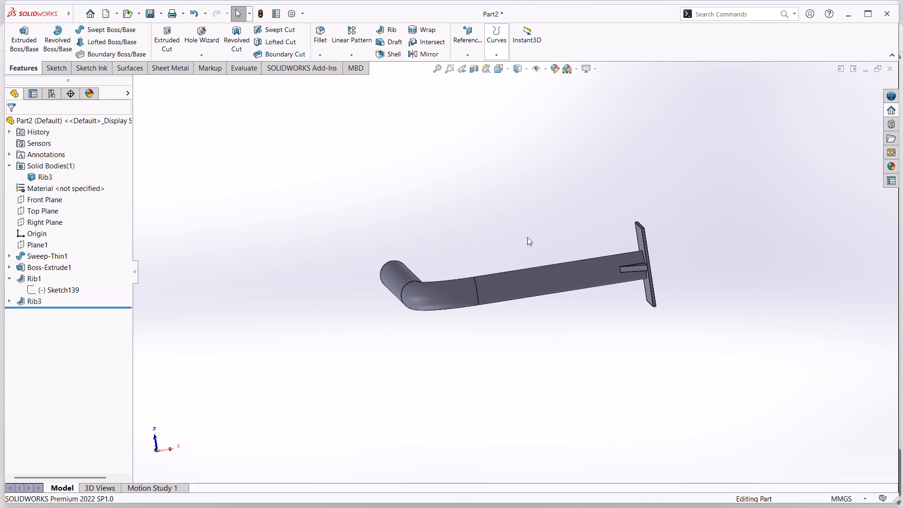
click(541, 278)
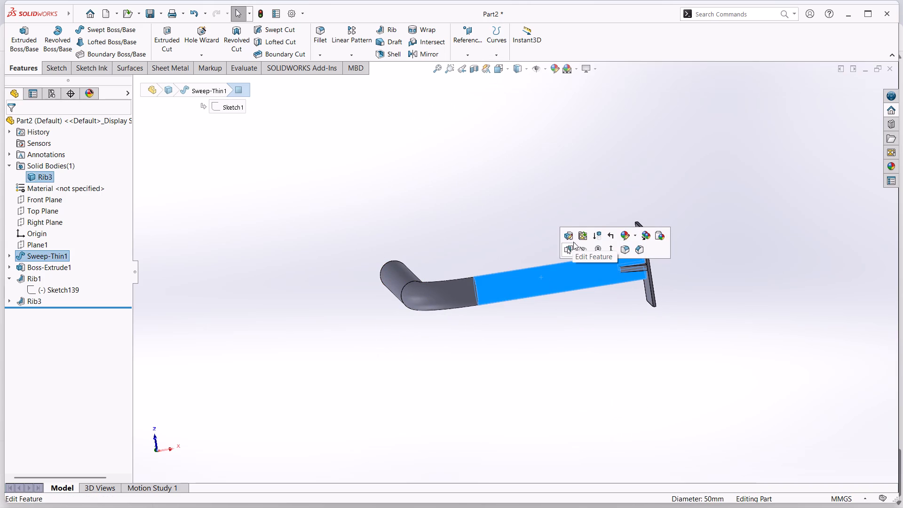
click(418, 364)
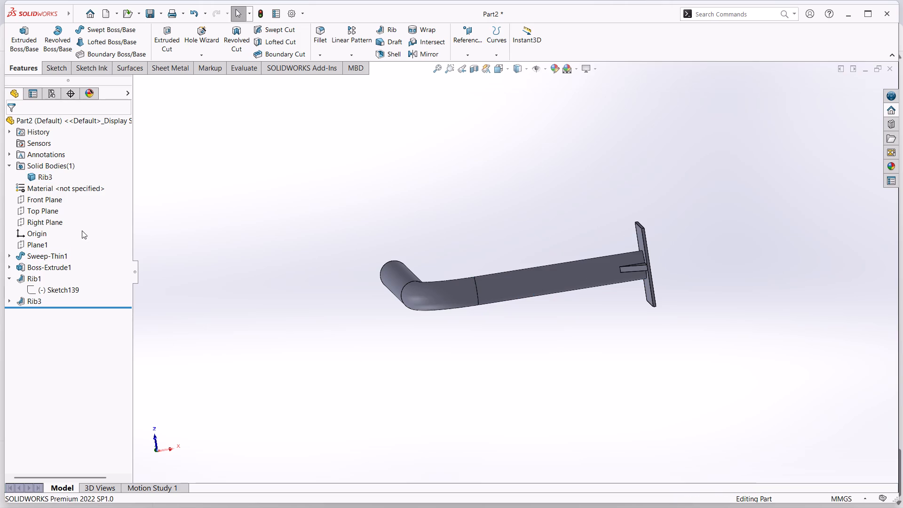
On the Top Plane, sketch an about 62 mm diagonal from the pipe's rear edge to the end plate, continuing about 3.4 mm horizontally into it.
click(36, 211)
click(41, 198)
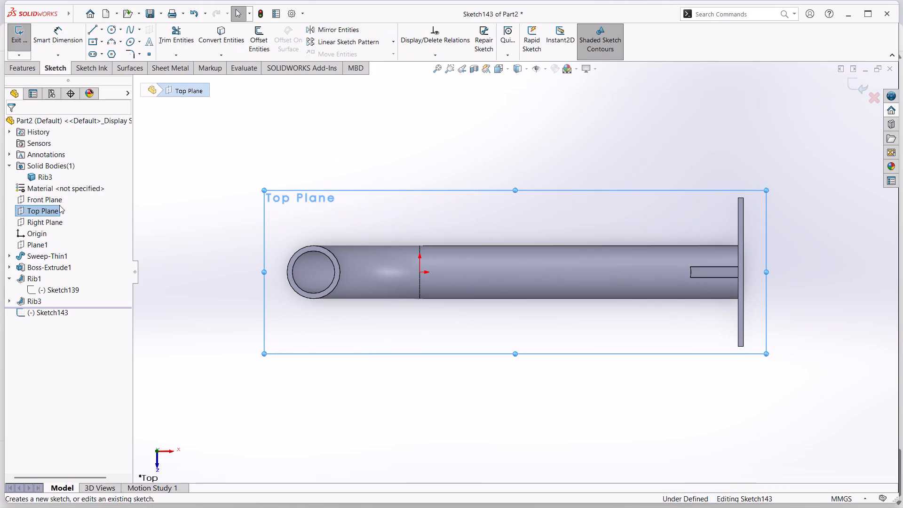
scroll(748, 159, down, 4)
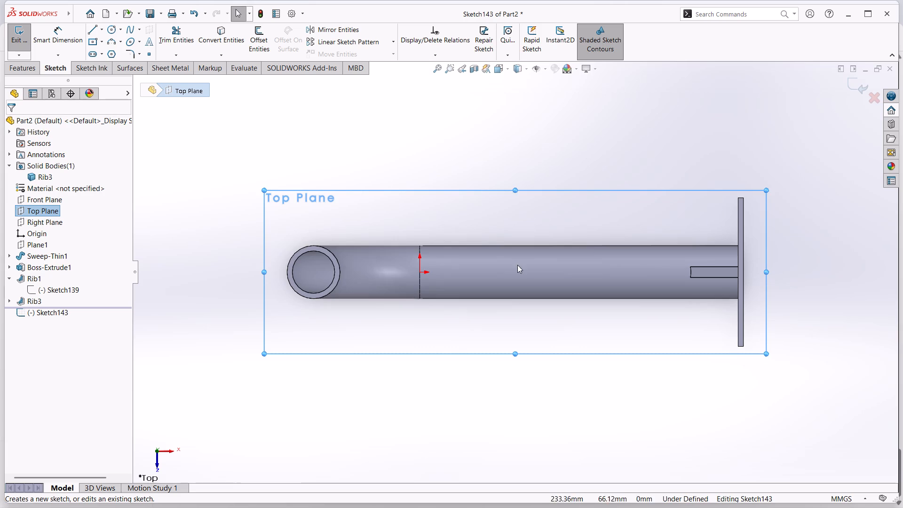
scroll(680, 272, down, 1)
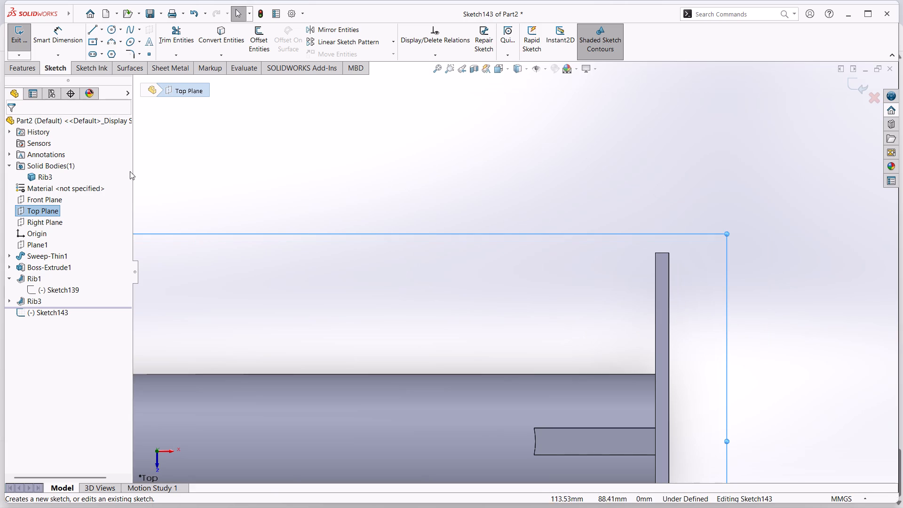
click(96, 30)
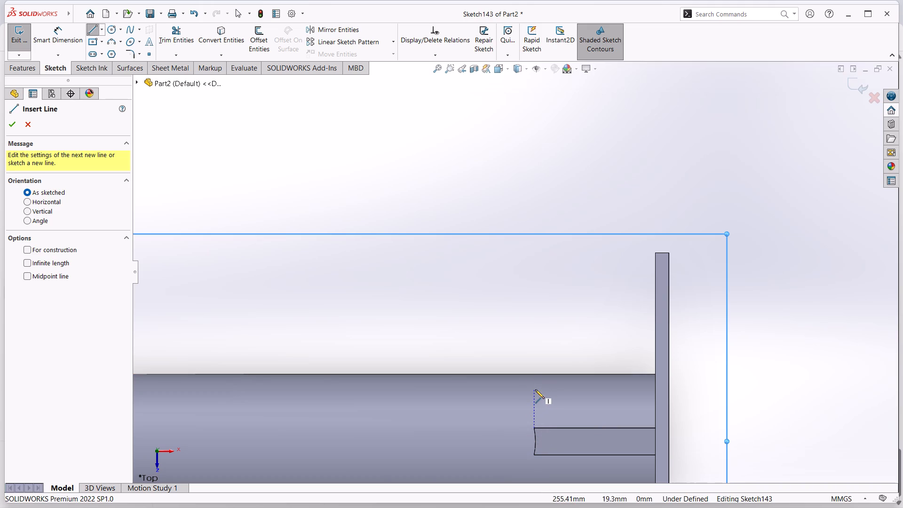
click(535, 373)
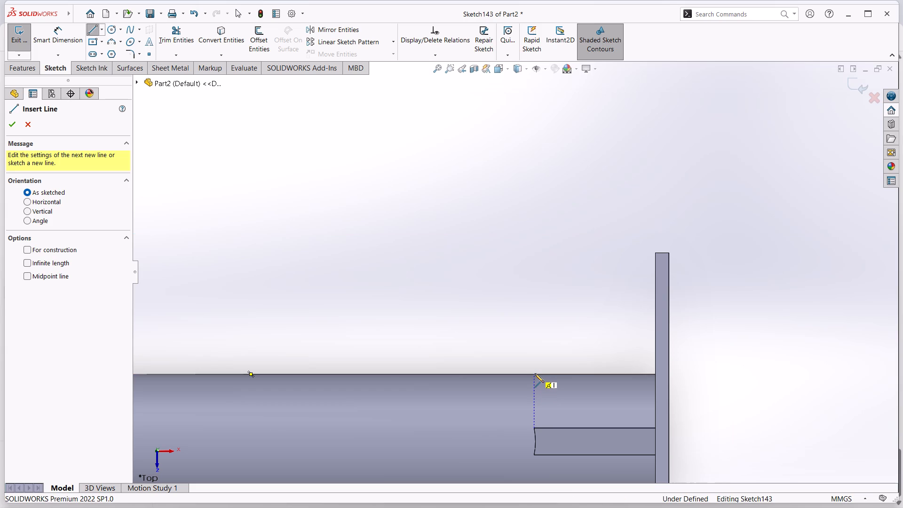
click(654, 259)
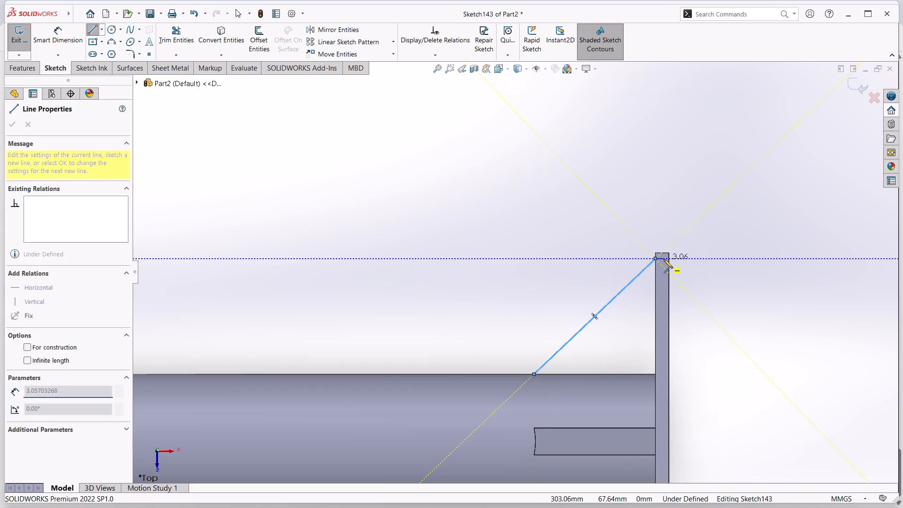
click(665, 259)
key(Escape)
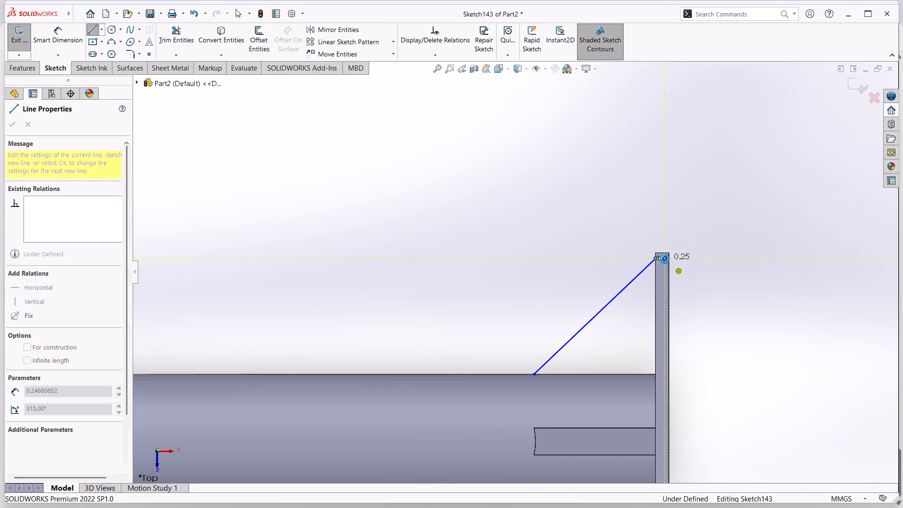
Dimension the short horizontal line 0.5 mm from the end plate's rear edge.
click(58, 29)
scroll(602, 221, down, 3)
scroll(691, 261, down, 3)
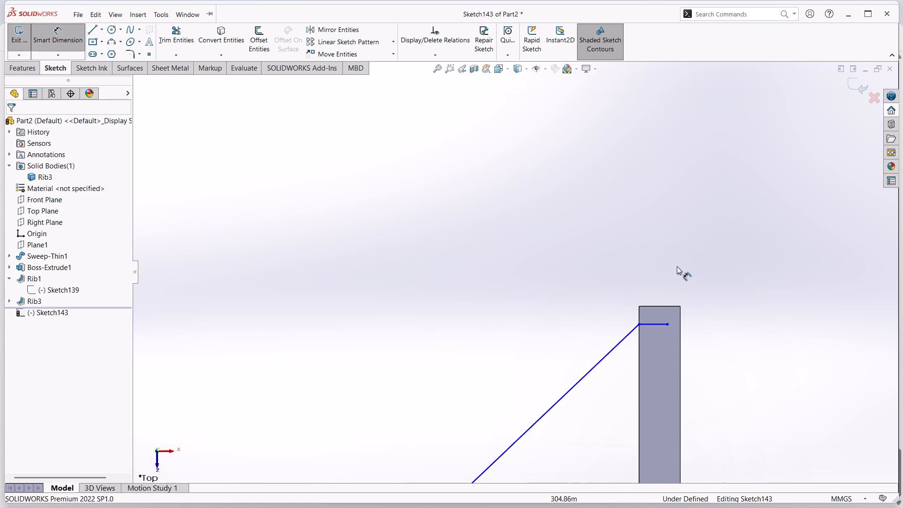
click(656, 325)
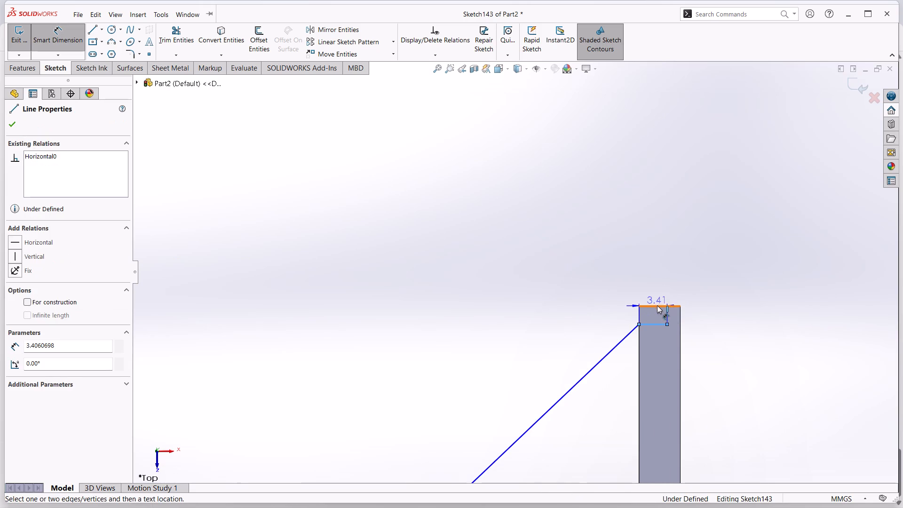
click(657, 305)
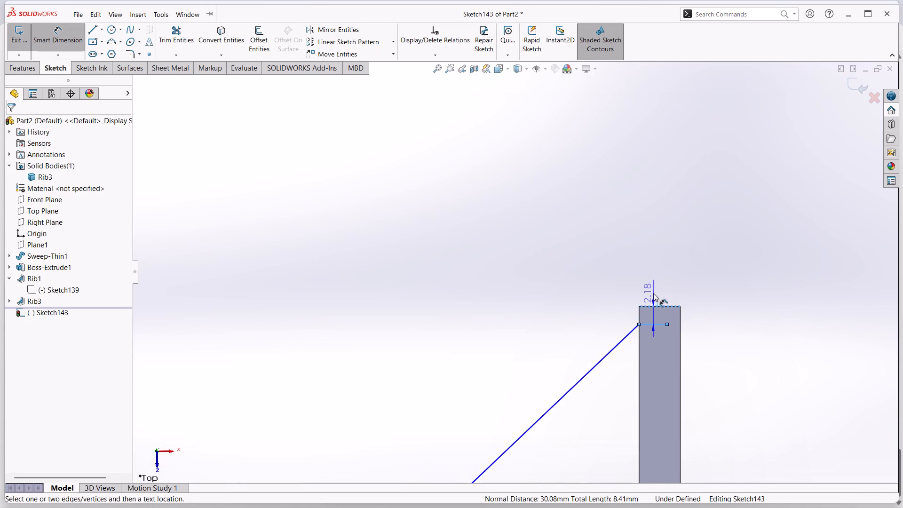
click(656, 257)
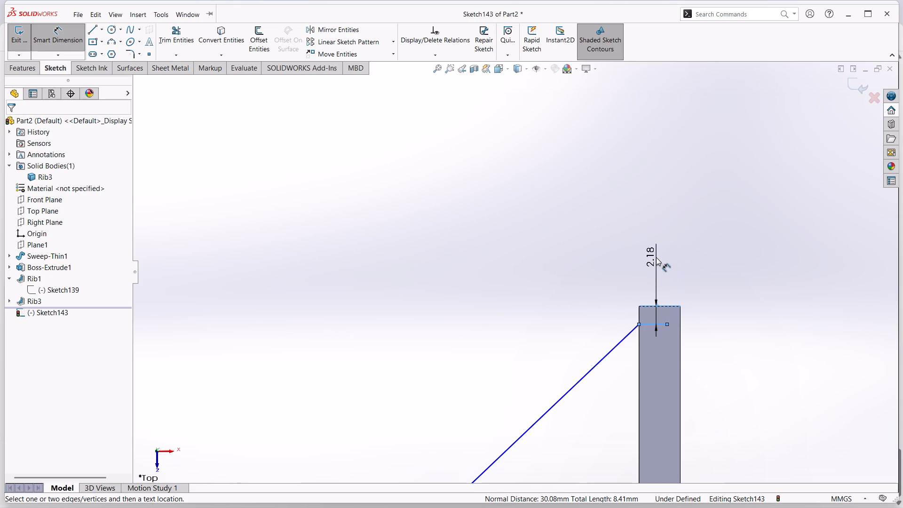
text(0.5)
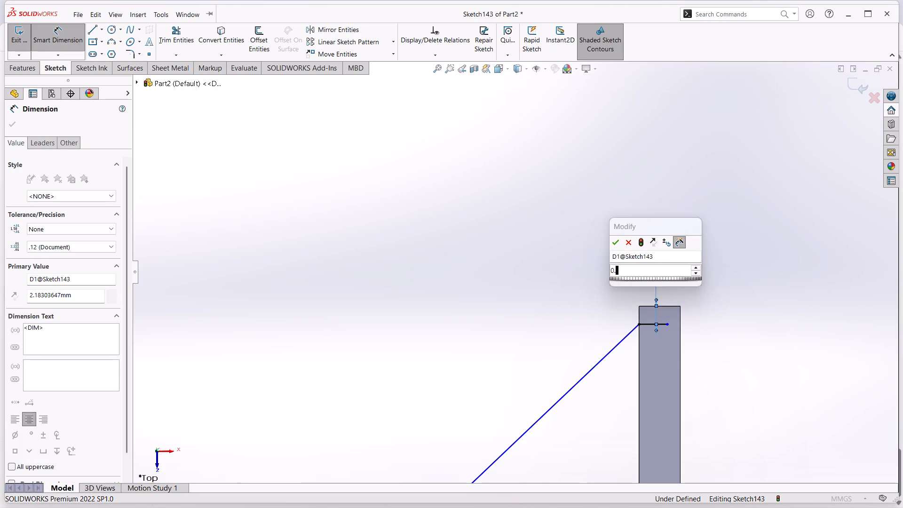
key(Return)
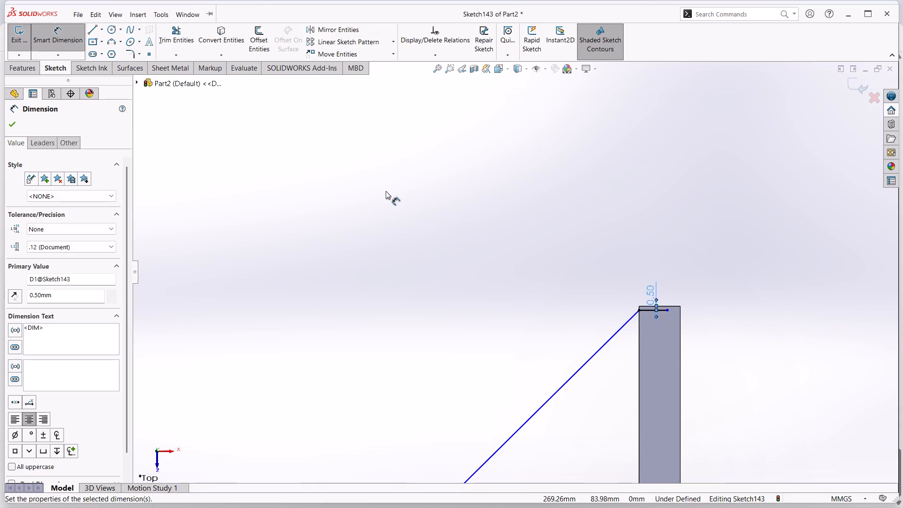
Set the angle between the diagonal line and the end plate's inner face to 45°.
click(641, 394)
click(578, 366)
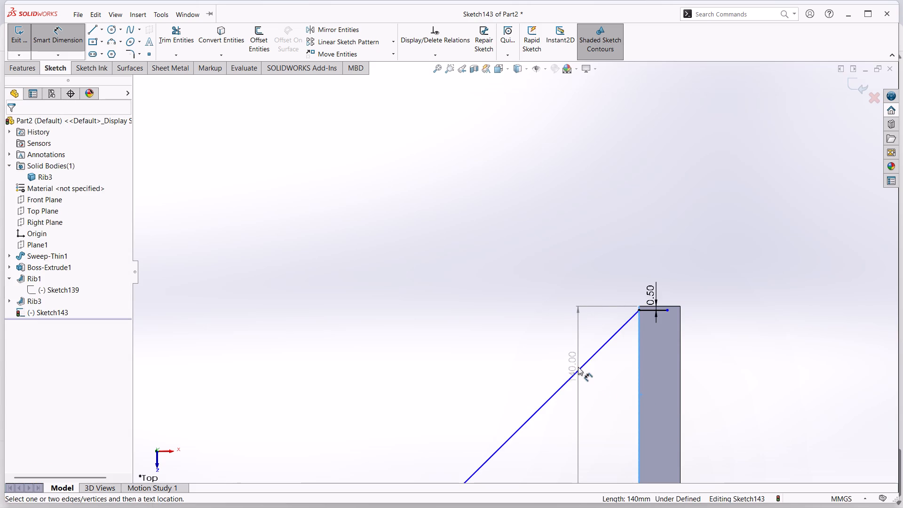
click(596, 354)
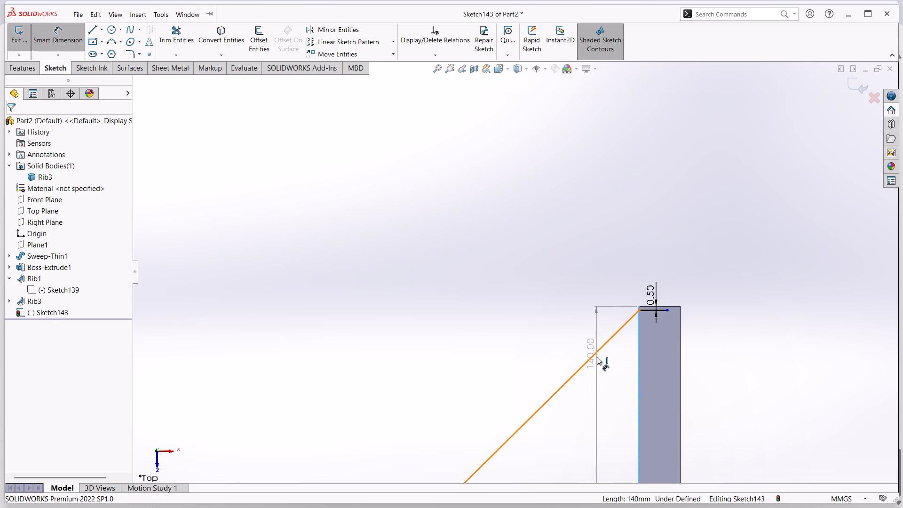
click(595, 400)
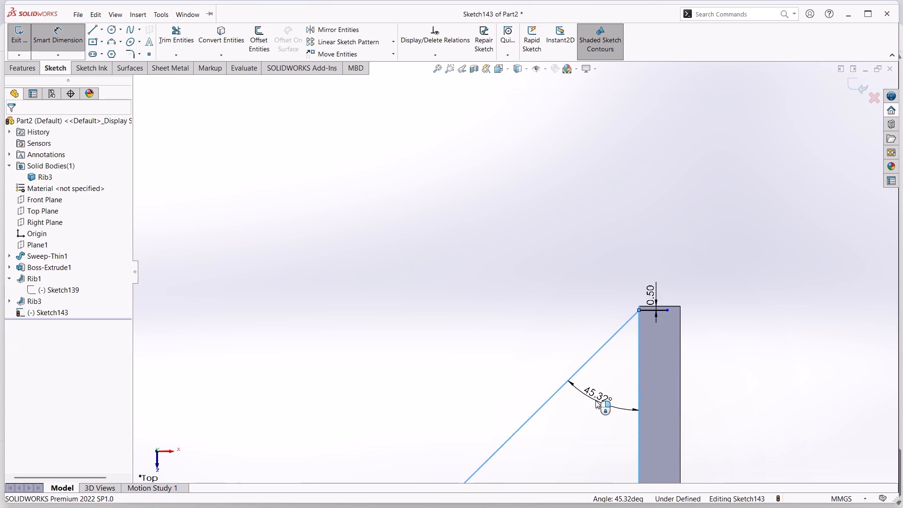
text(45)
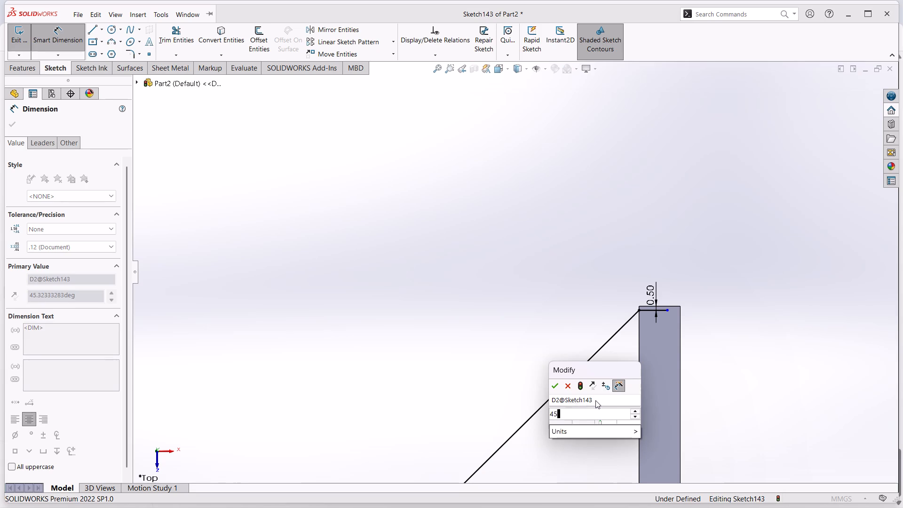
key(Return)
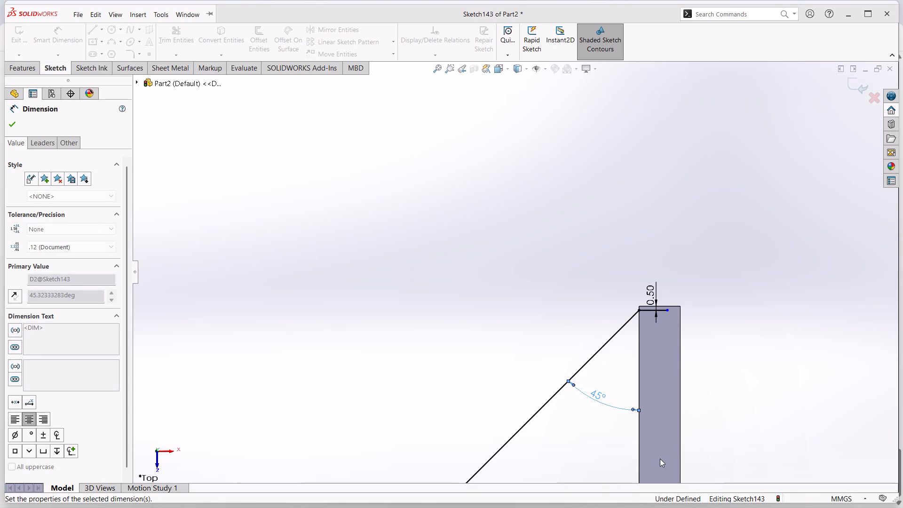
Sketch an about 63 mm diagonal from the pipe's front edge to the end plate, ending in an about 3.4 mm horizontal line.
scroll(656, 439, up, 7)
scroll(519, 431, up, 3)
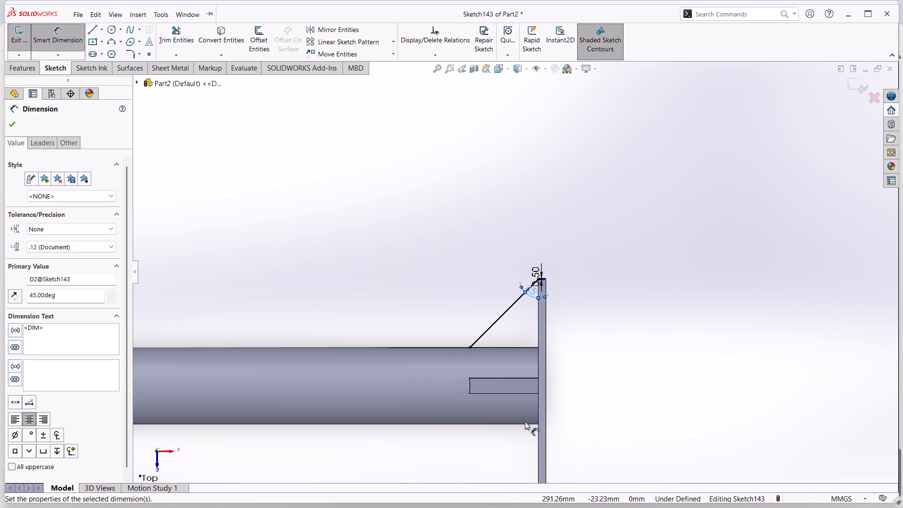
scroll(528, 426, down, 3)
scroll(525, 433, up, 4)
scroll(524, 362, down, 4)
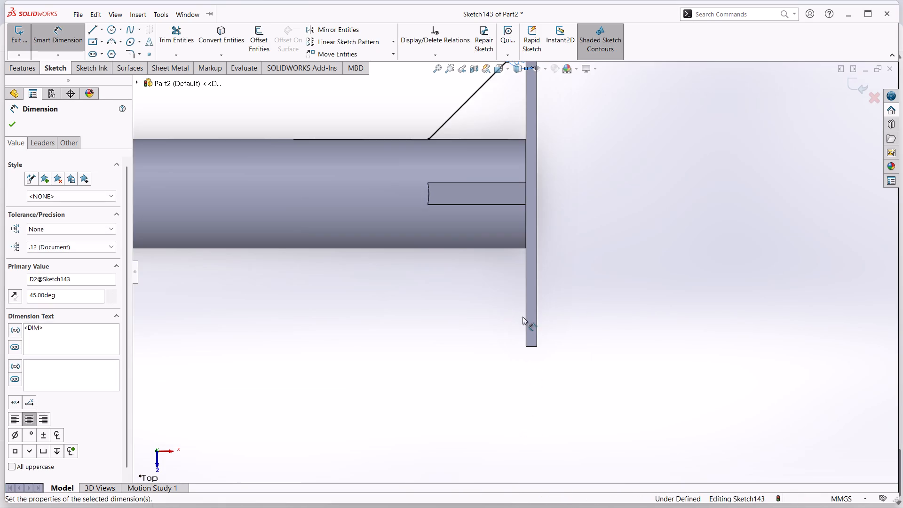
scroll(529, 253, down, 3)
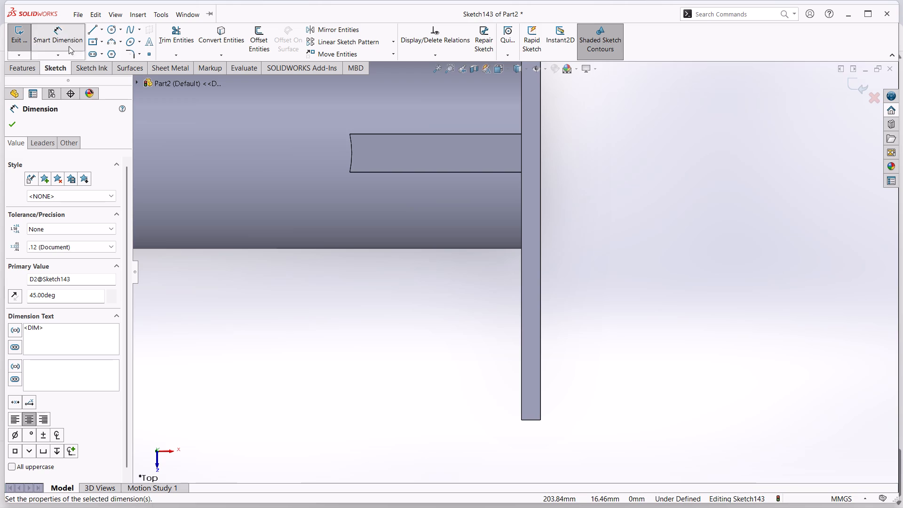
click(95, 30)
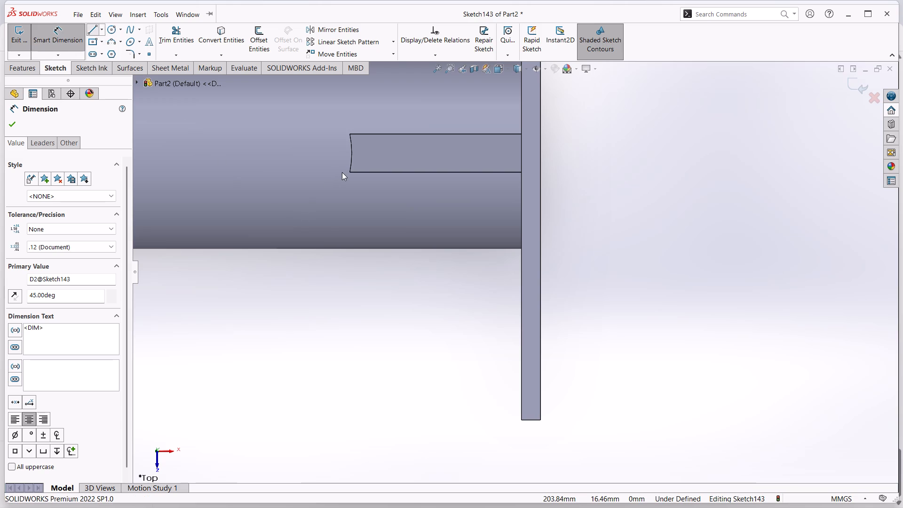
click(349, 249)
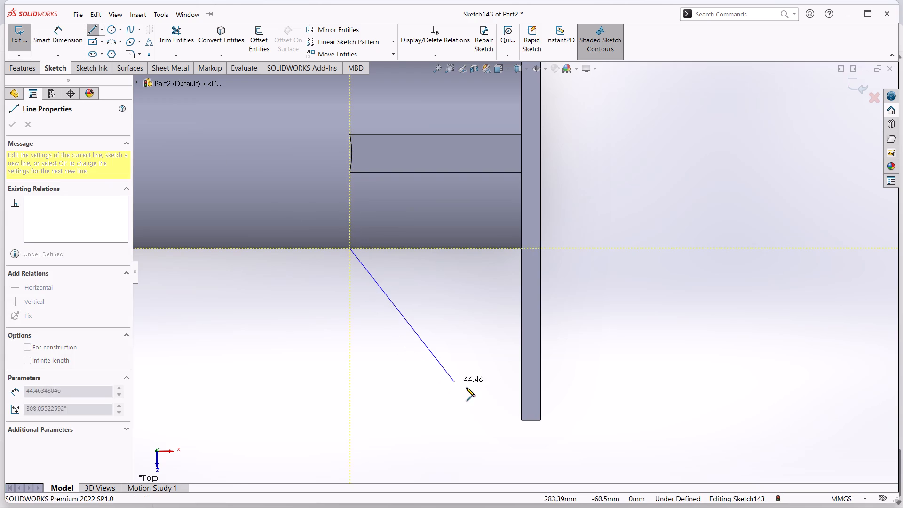
click(521, 415)
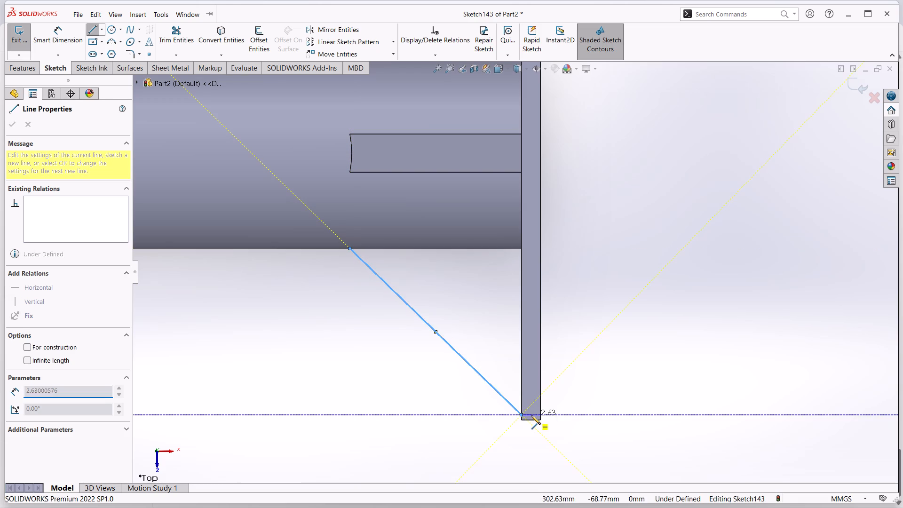
click(533, 415)
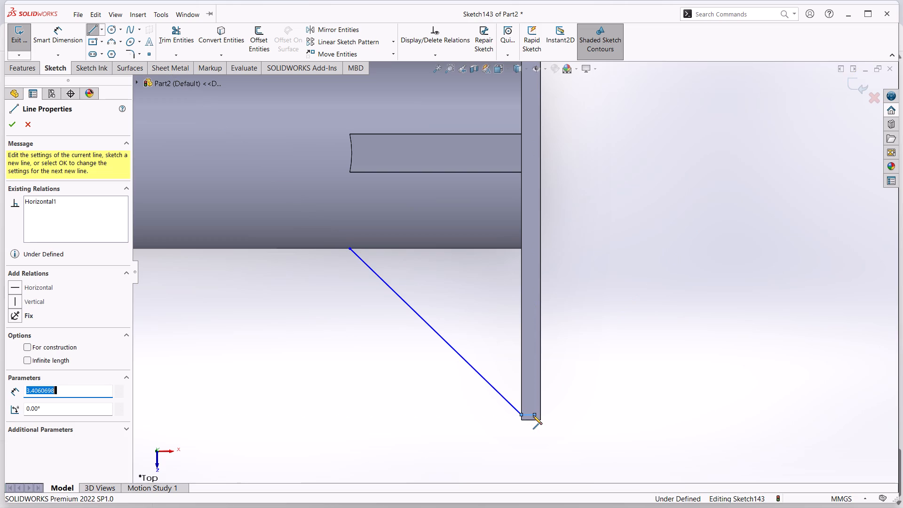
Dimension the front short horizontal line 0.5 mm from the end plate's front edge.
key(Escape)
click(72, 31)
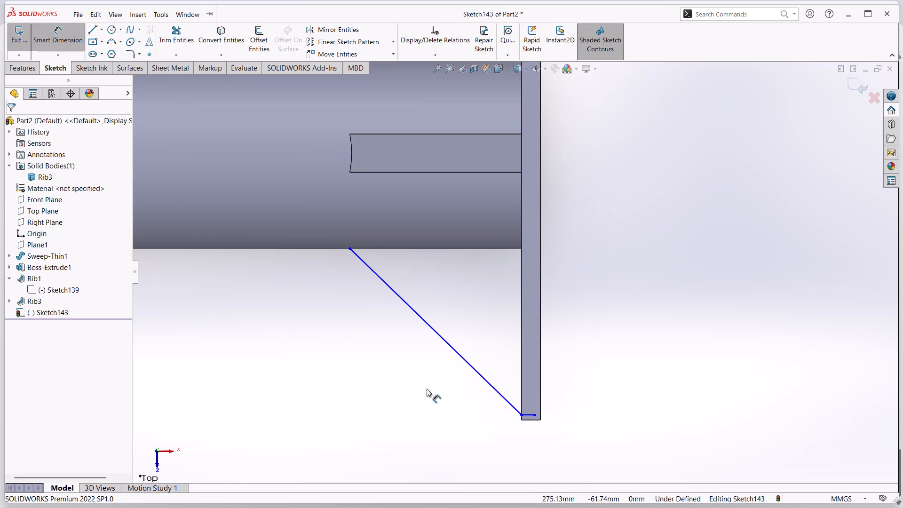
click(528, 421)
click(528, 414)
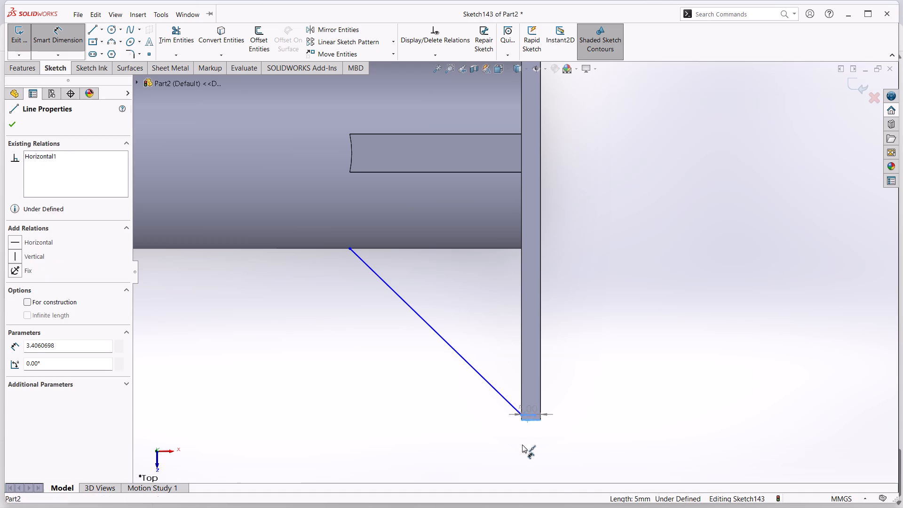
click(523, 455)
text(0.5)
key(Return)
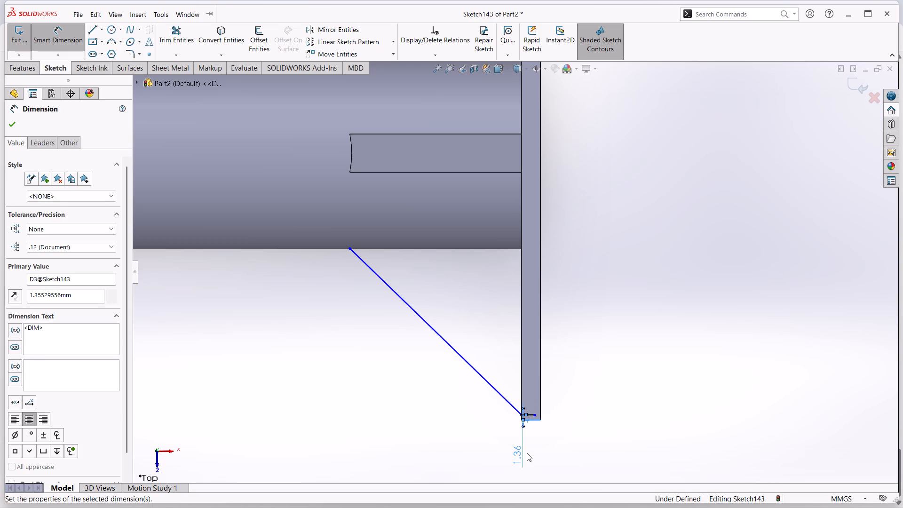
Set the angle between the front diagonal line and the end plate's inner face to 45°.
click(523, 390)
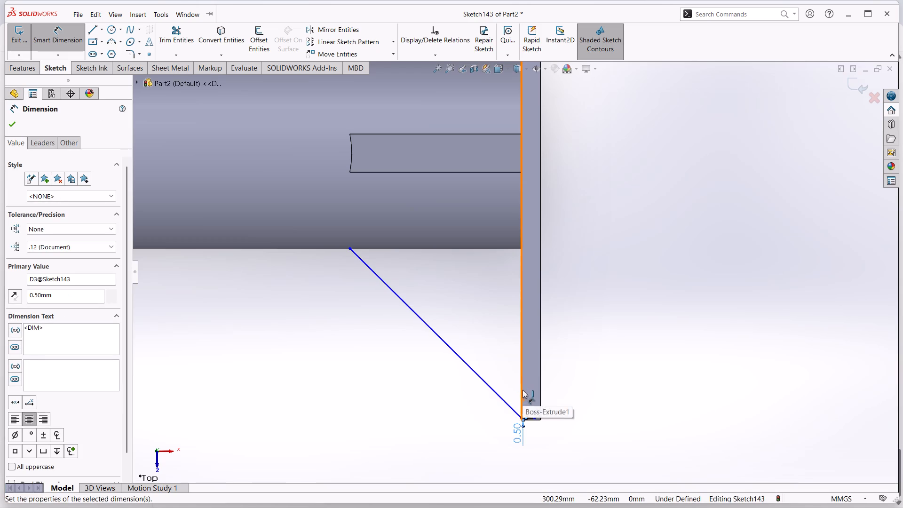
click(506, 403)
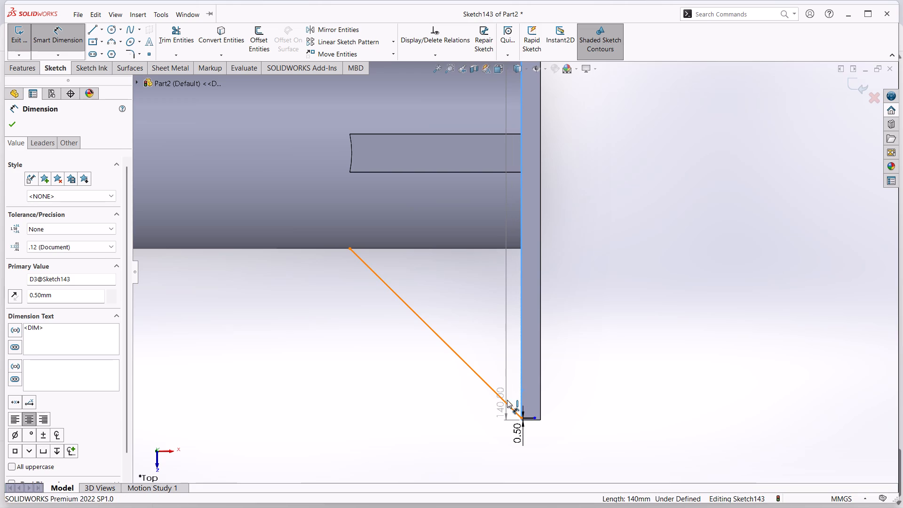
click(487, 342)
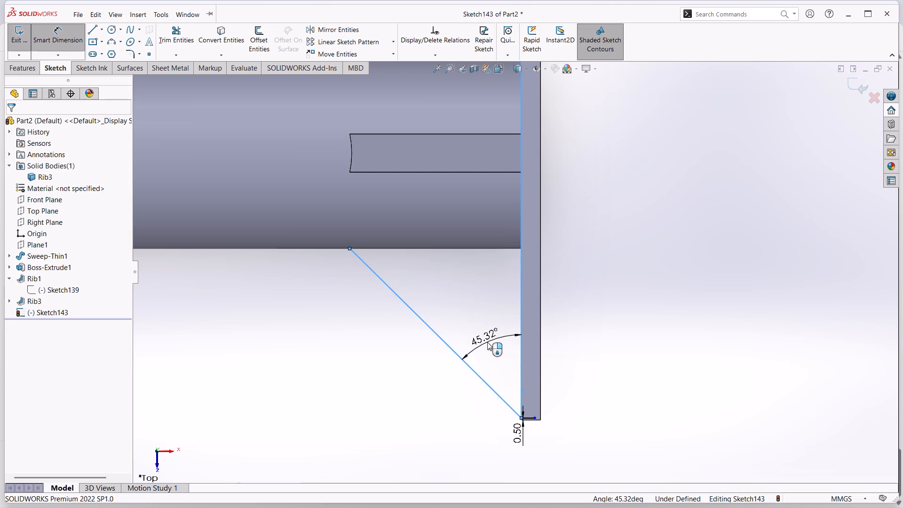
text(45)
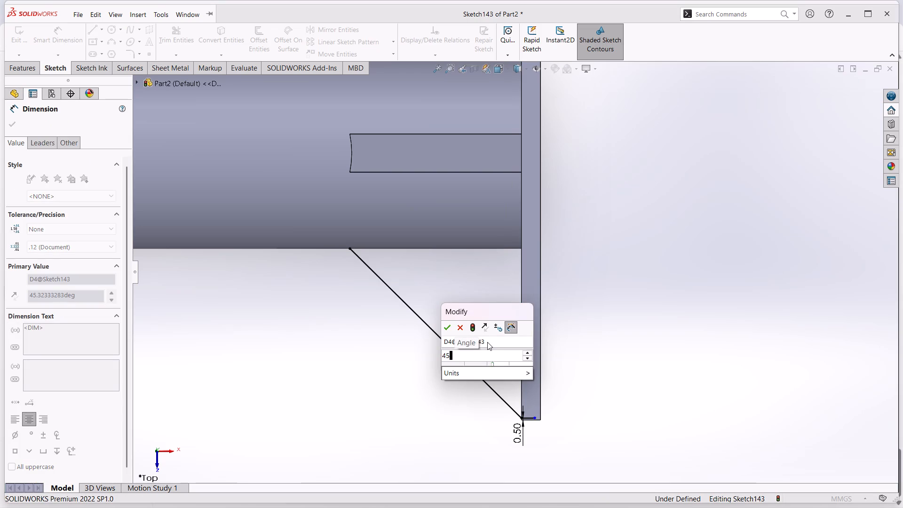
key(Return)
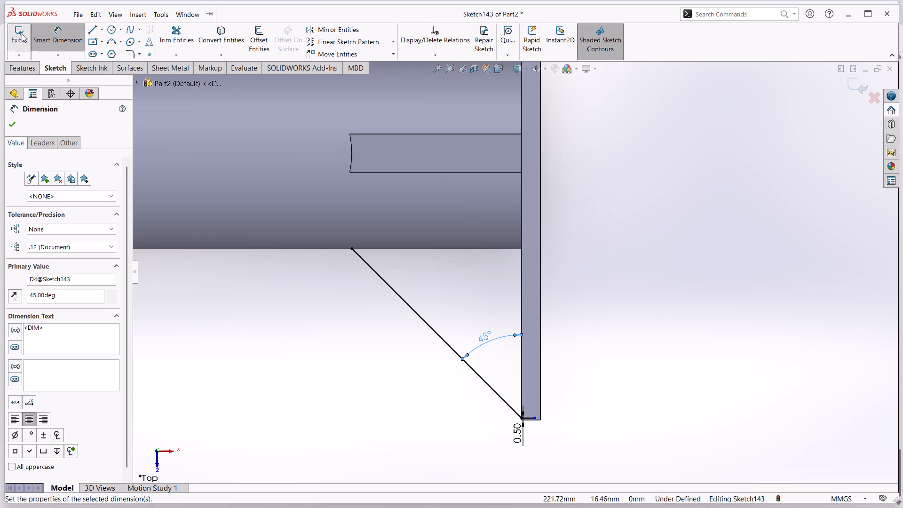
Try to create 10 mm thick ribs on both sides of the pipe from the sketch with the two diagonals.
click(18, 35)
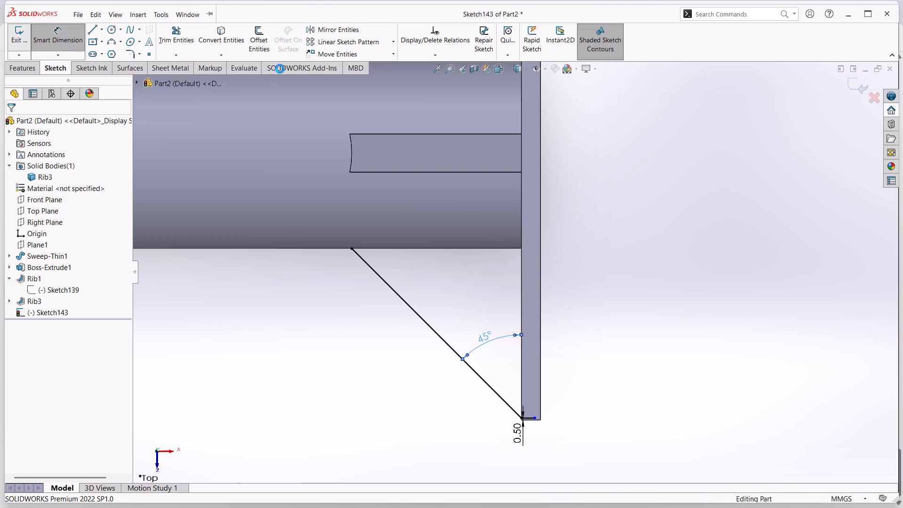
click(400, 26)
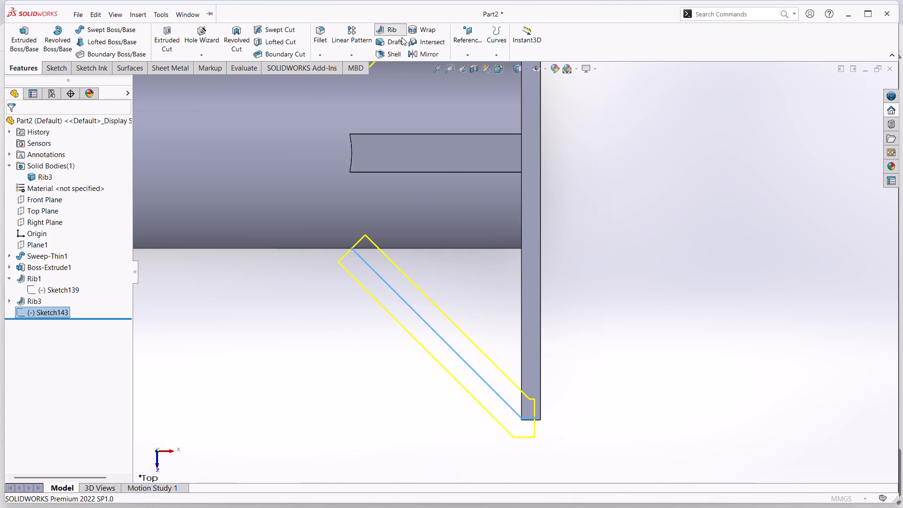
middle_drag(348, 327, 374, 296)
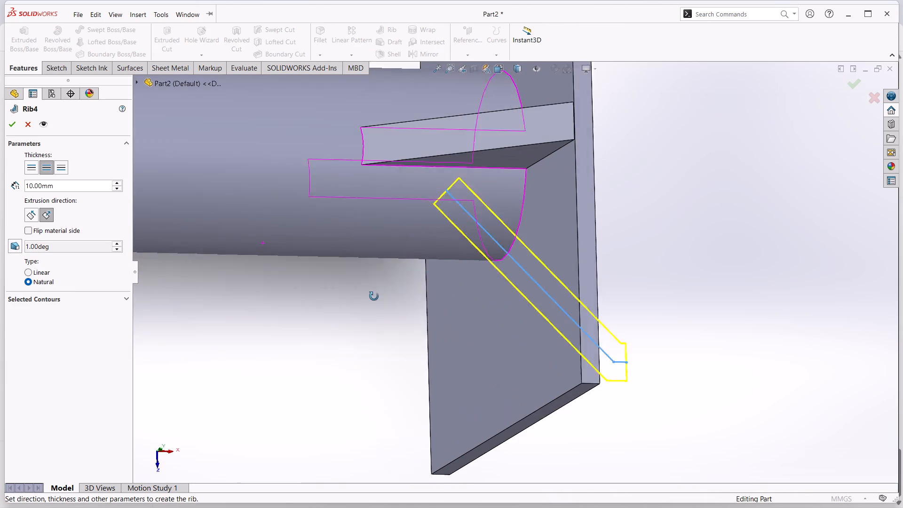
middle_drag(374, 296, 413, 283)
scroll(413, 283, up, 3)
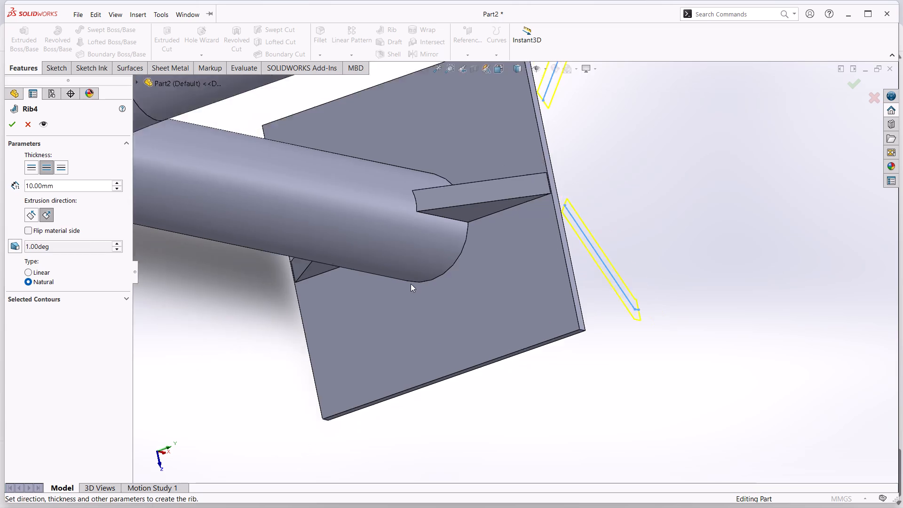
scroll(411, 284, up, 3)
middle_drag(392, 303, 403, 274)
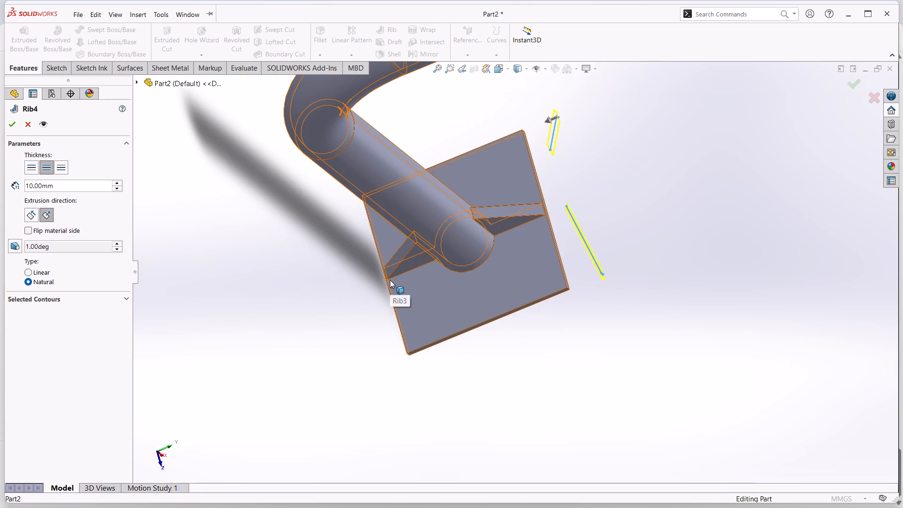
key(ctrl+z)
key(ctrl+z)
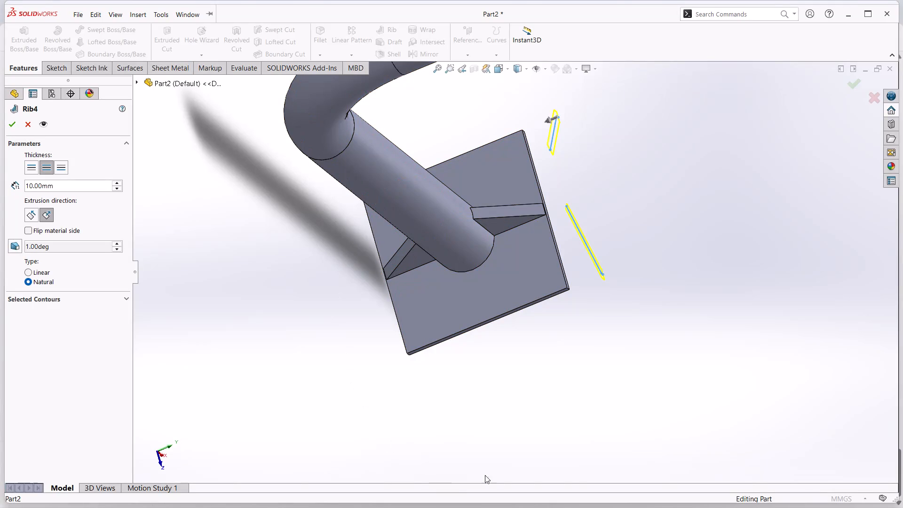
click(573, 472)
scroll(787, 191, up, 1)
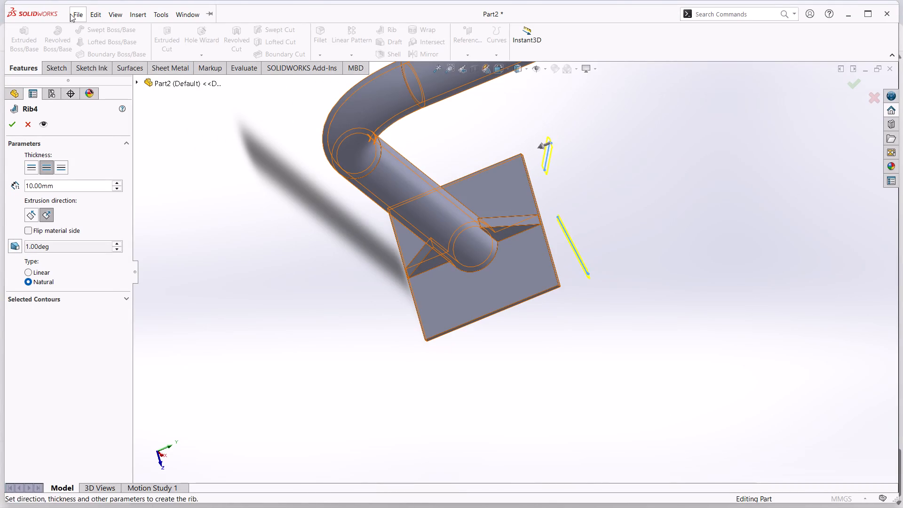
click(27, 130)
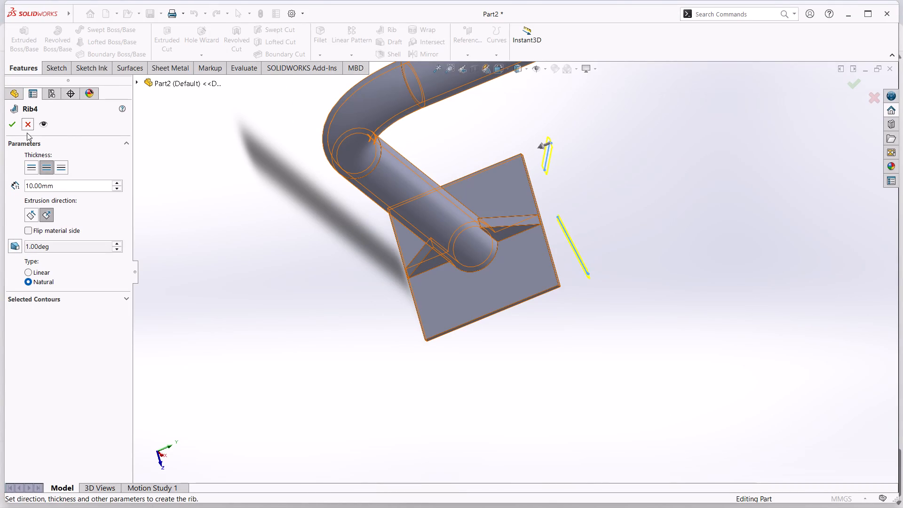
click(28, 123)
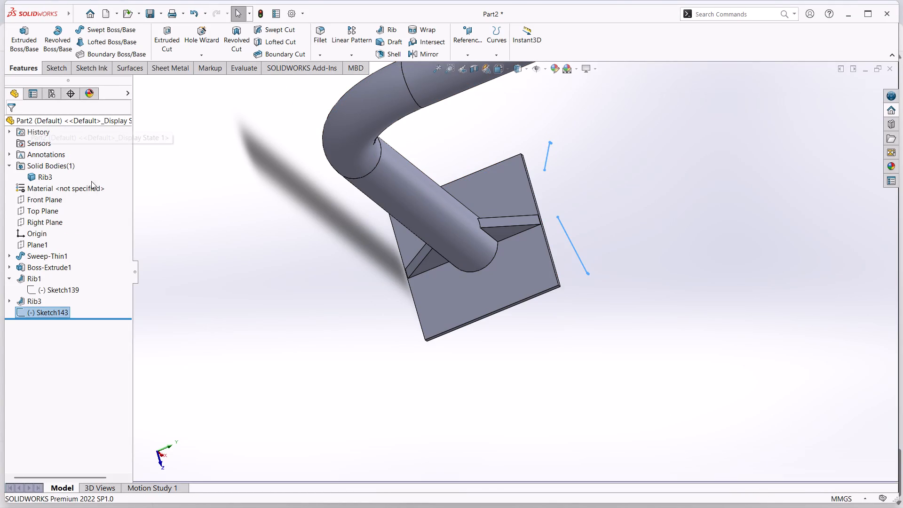
Delete the sketch containing the two diagonal rib lines.
click(570, 240)
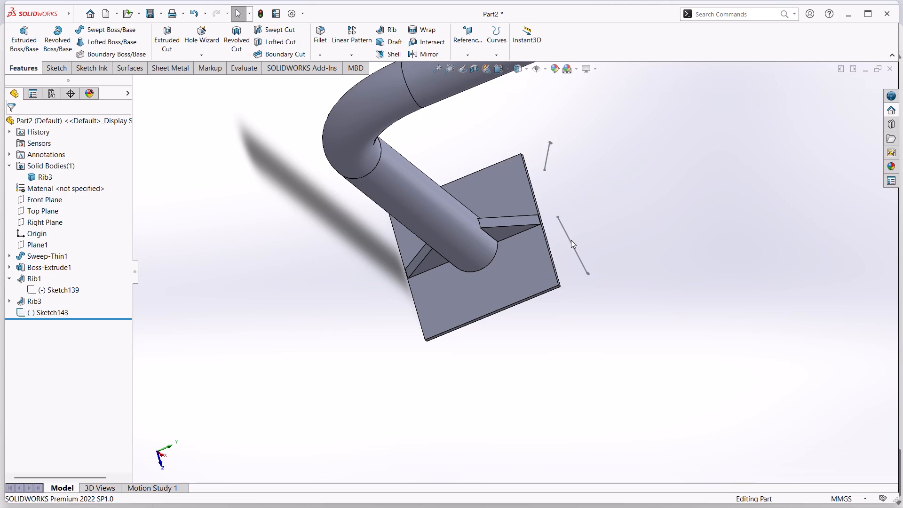
key(Delete)
click(570, 242)
key(Delete)
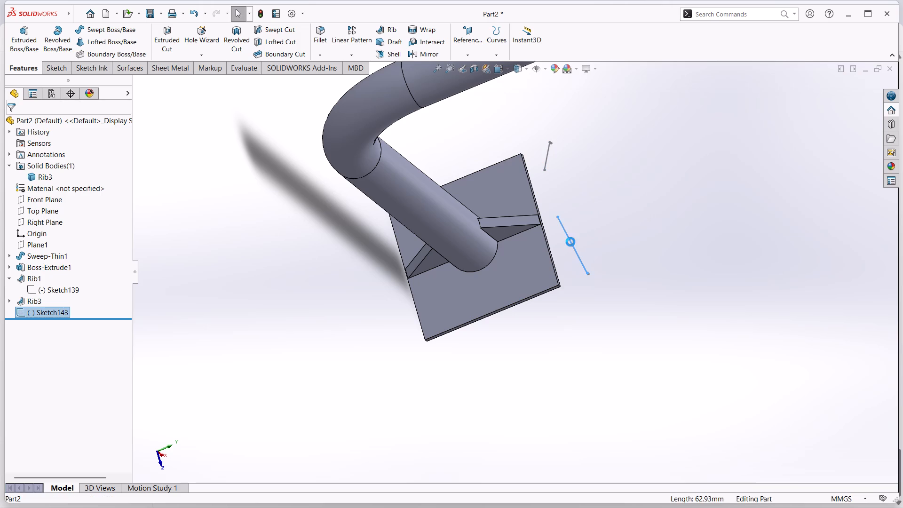
click(526, 201)
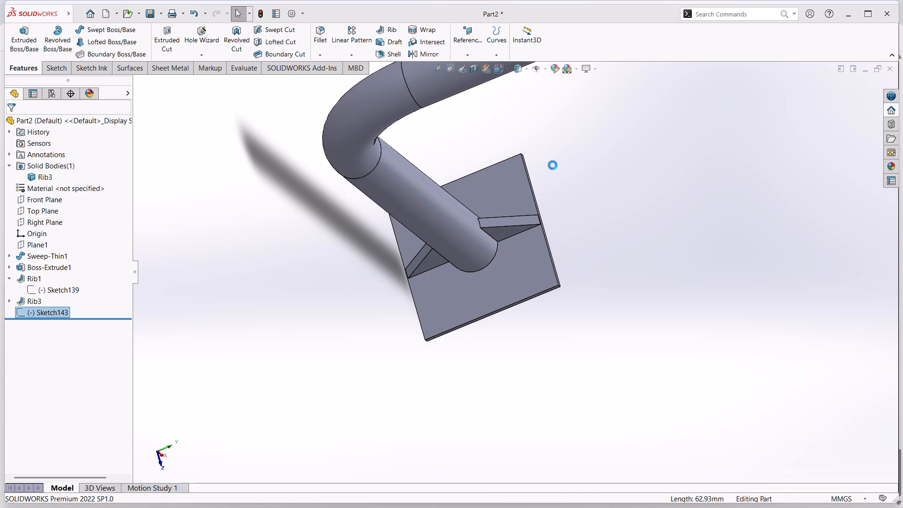
Examine how the Front, Top and Right Planes lie relative to the pipe, end plate and existing ribs.
middle_click(556, 351)
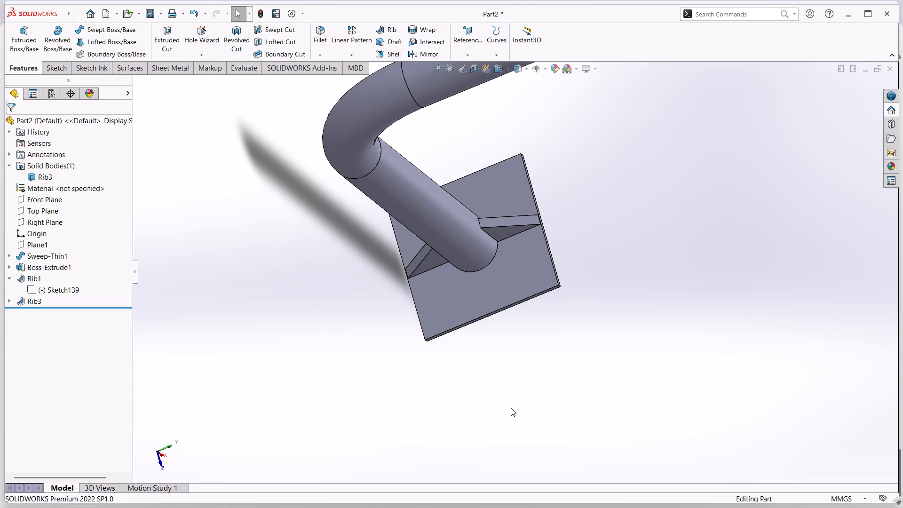
middle_drag(483, 441, 479, 359)
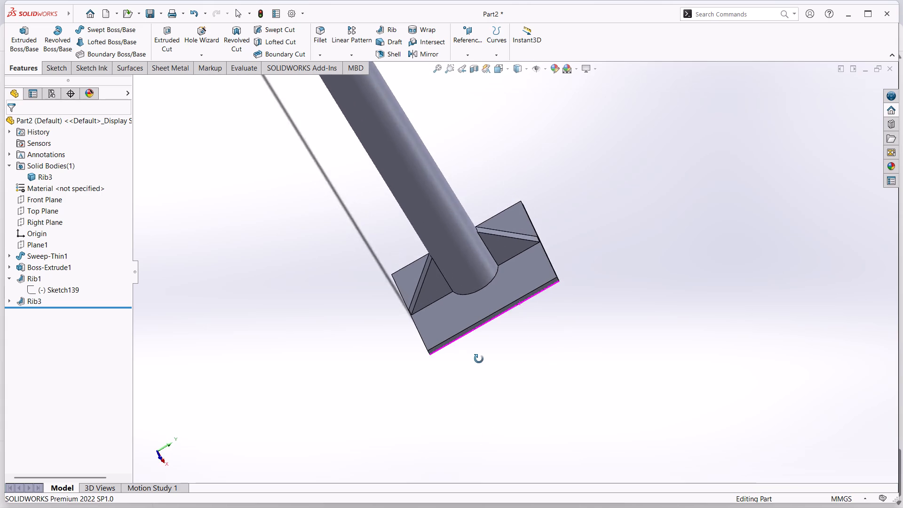
middle_drag(479, 359, 478, 343)
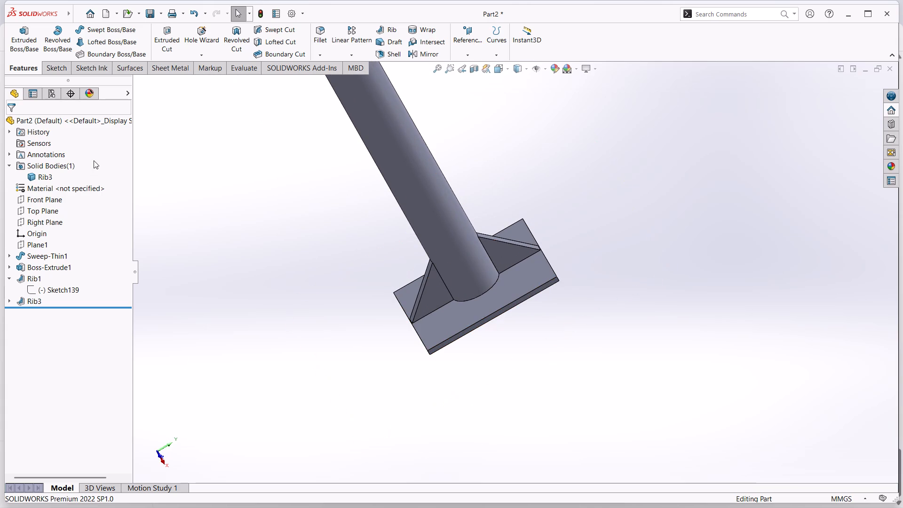
click(50, 199)
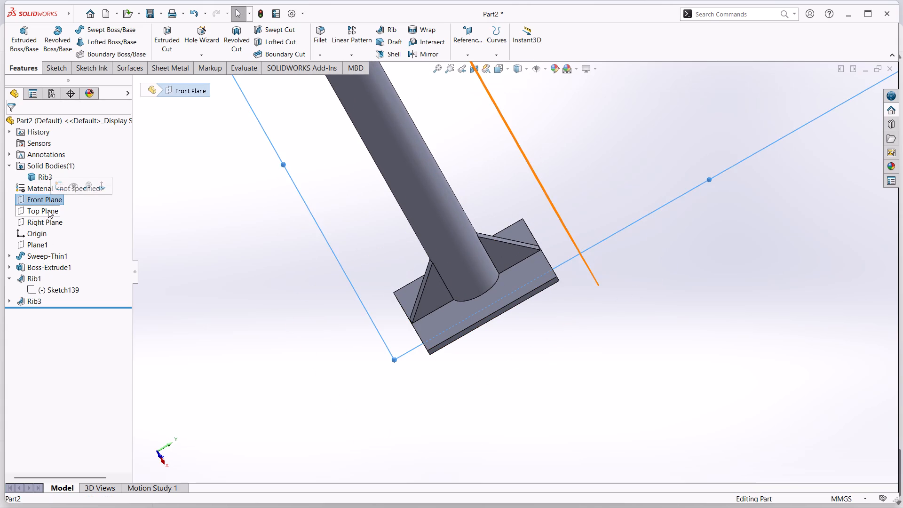
click(48, 210)
click(46, 223)
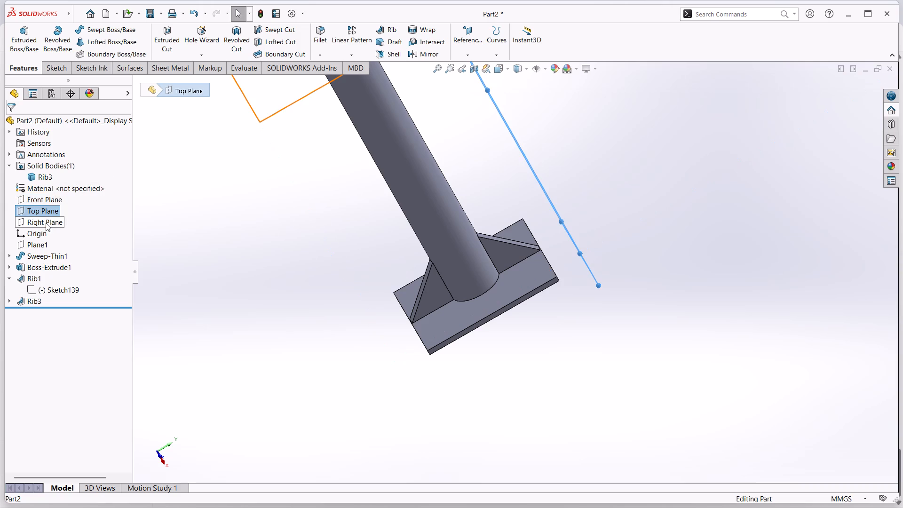
scroll(253, 377, up, 5)
scroll(350, 310, down, 1)
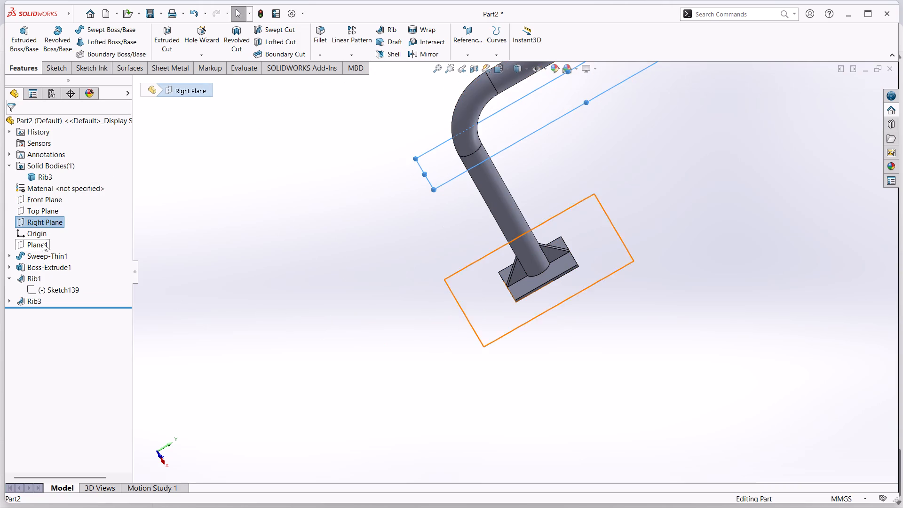
click(41, 198)
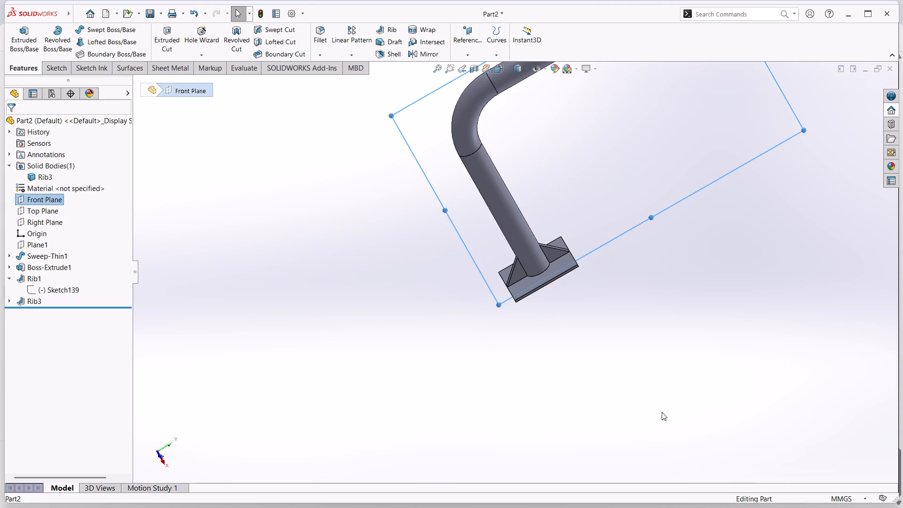
click(662, 412)
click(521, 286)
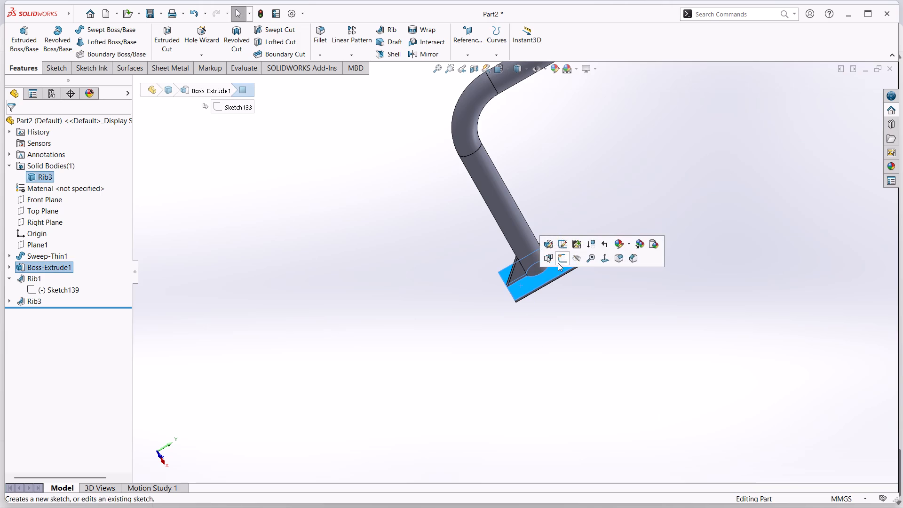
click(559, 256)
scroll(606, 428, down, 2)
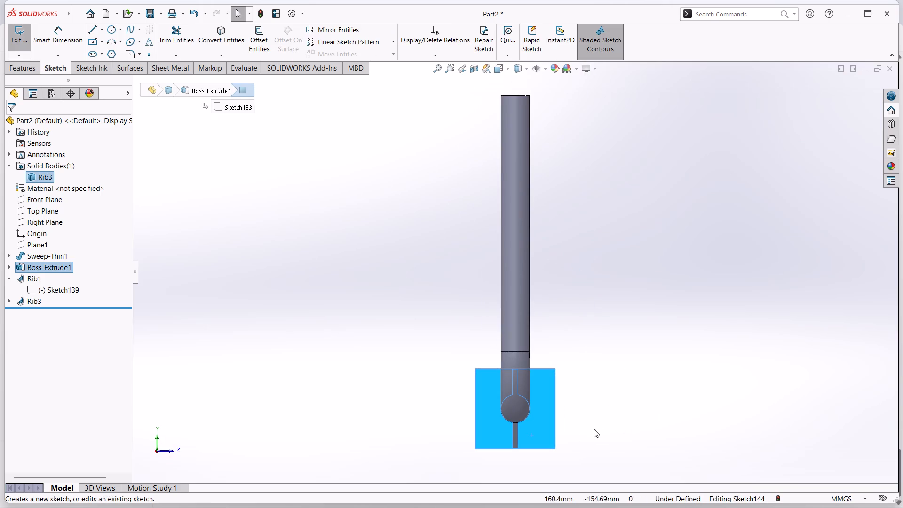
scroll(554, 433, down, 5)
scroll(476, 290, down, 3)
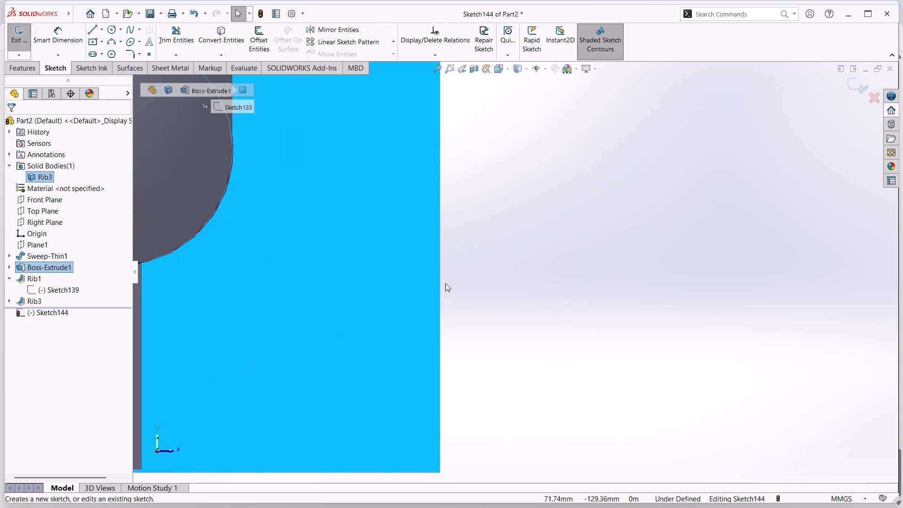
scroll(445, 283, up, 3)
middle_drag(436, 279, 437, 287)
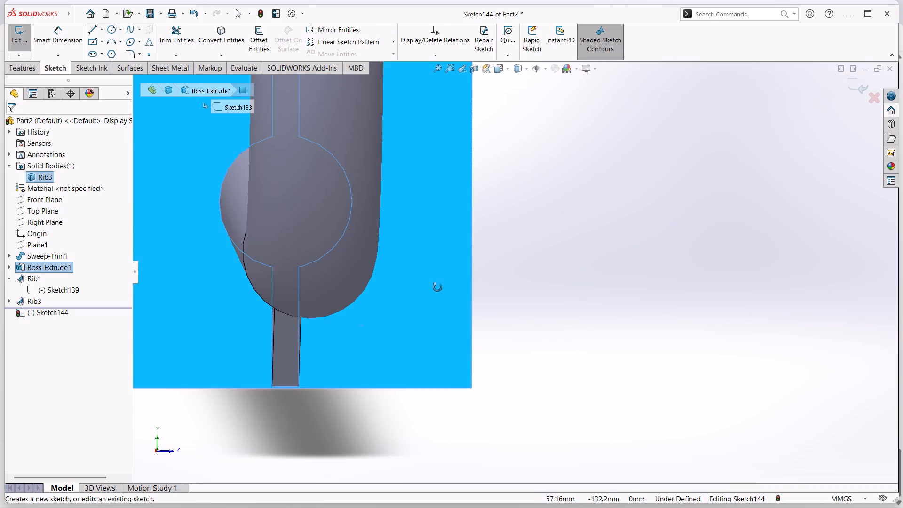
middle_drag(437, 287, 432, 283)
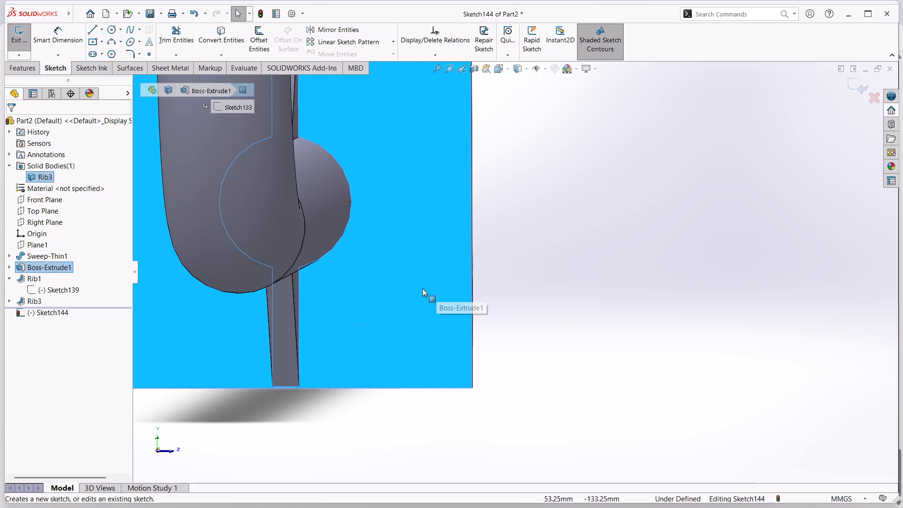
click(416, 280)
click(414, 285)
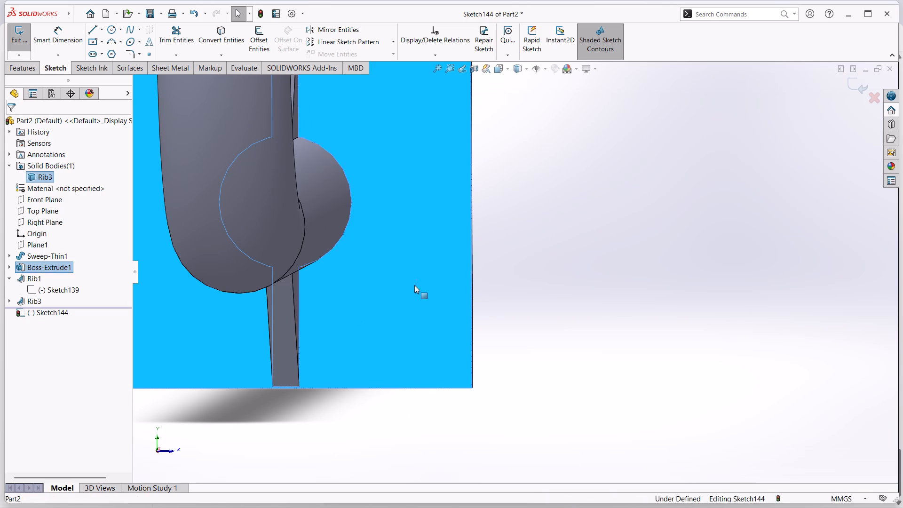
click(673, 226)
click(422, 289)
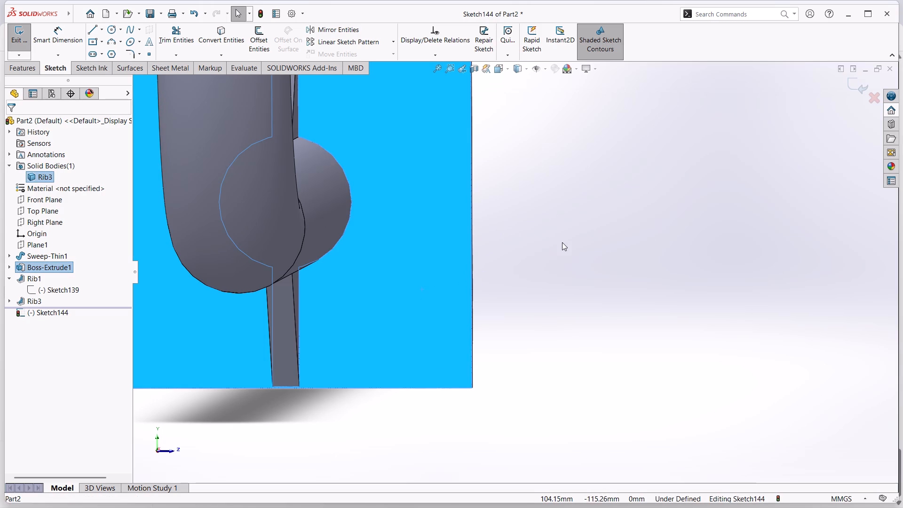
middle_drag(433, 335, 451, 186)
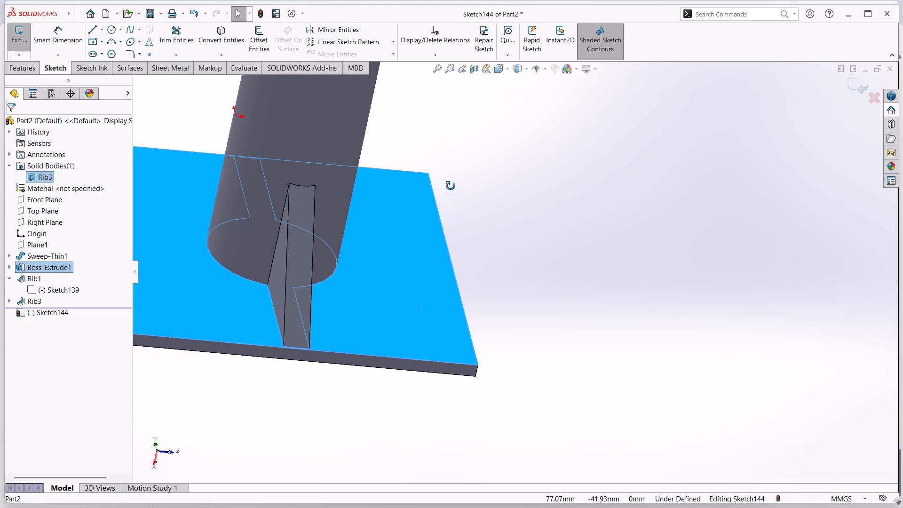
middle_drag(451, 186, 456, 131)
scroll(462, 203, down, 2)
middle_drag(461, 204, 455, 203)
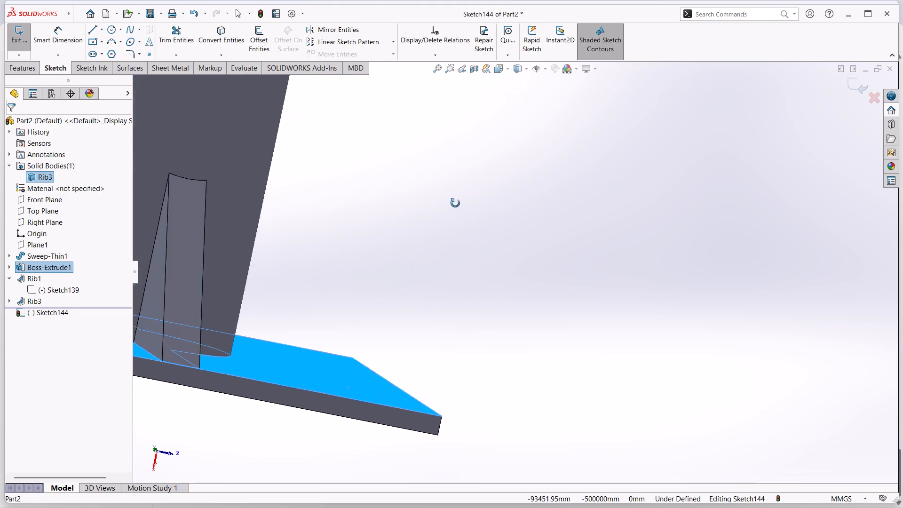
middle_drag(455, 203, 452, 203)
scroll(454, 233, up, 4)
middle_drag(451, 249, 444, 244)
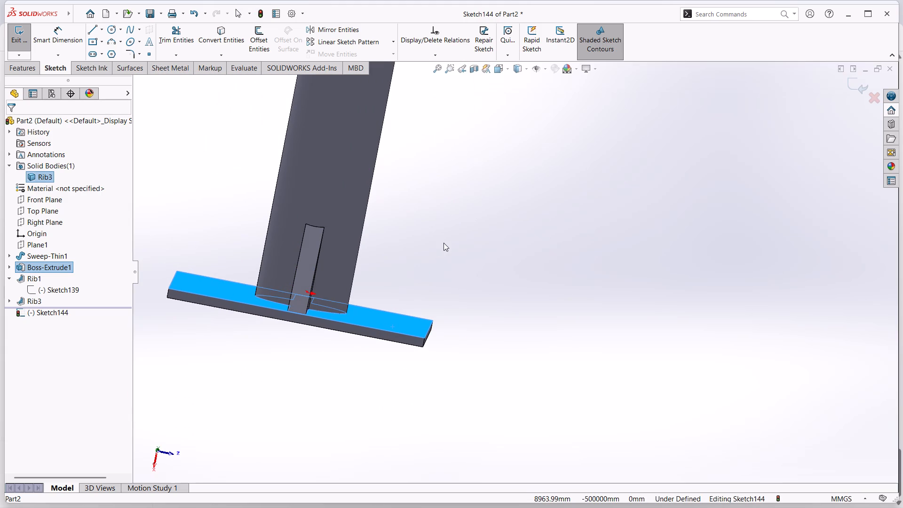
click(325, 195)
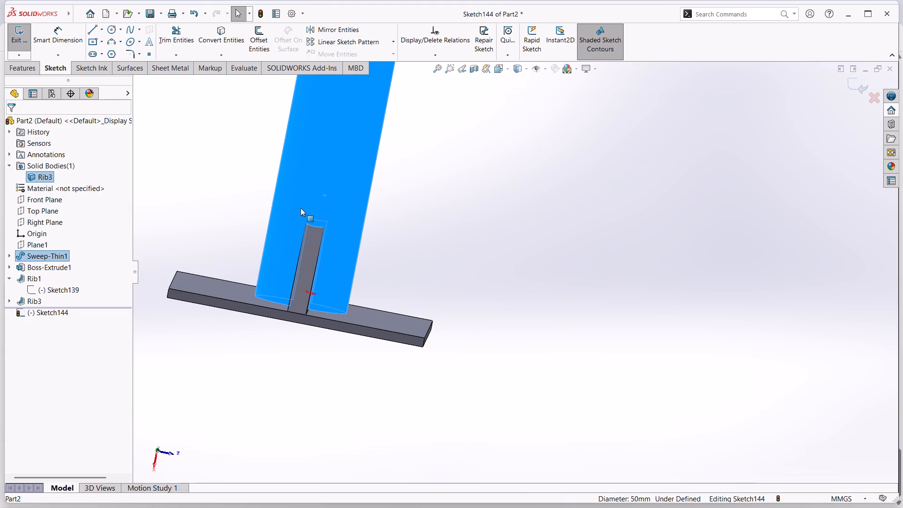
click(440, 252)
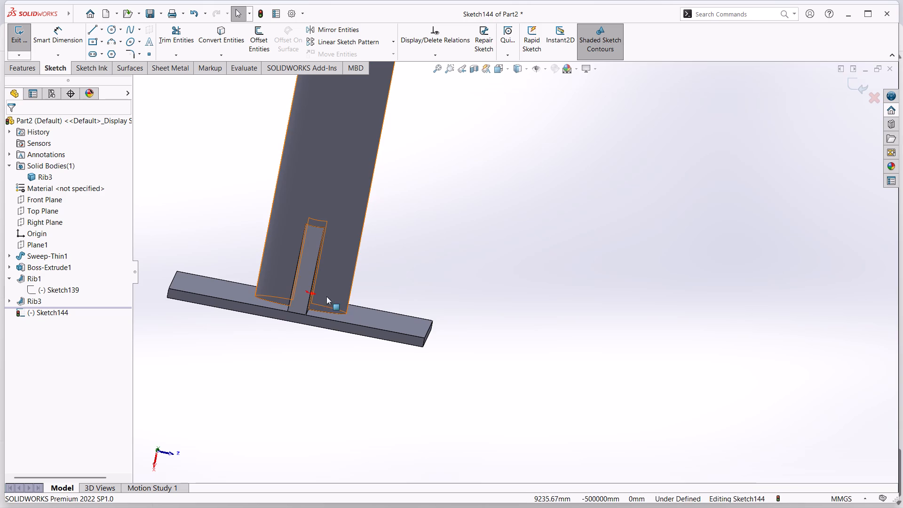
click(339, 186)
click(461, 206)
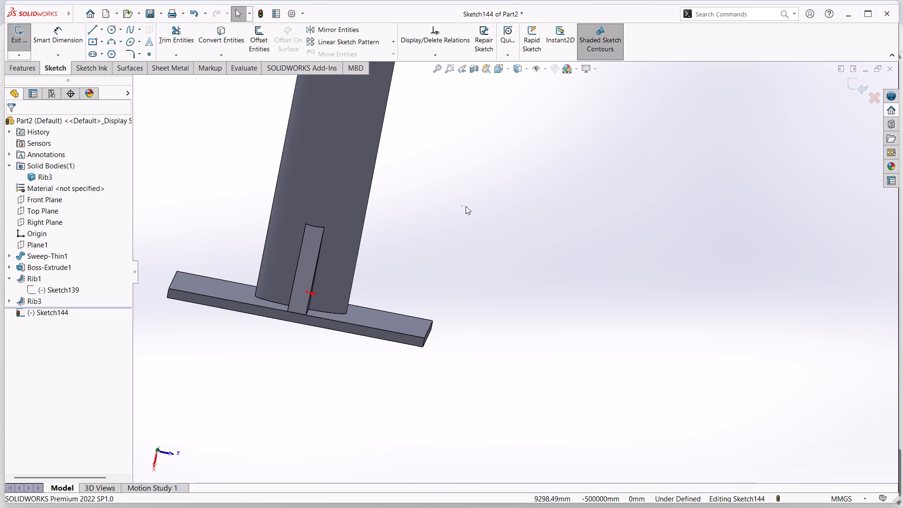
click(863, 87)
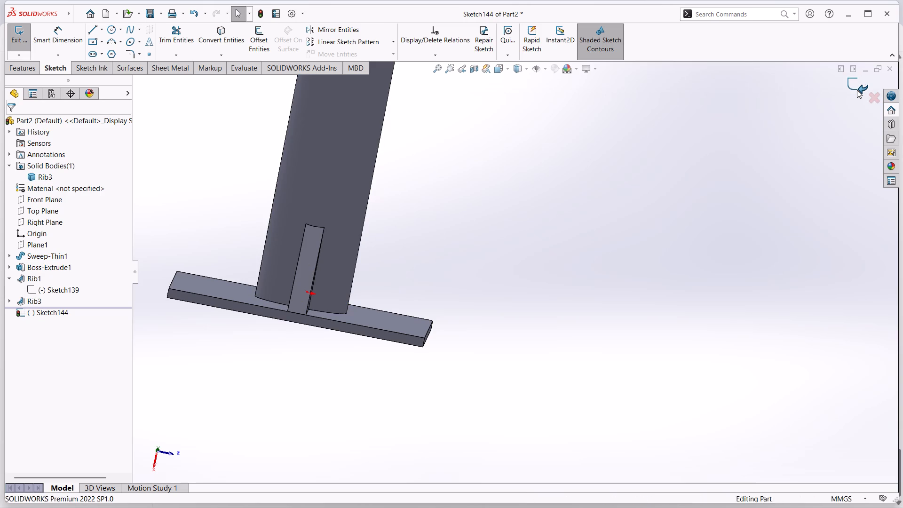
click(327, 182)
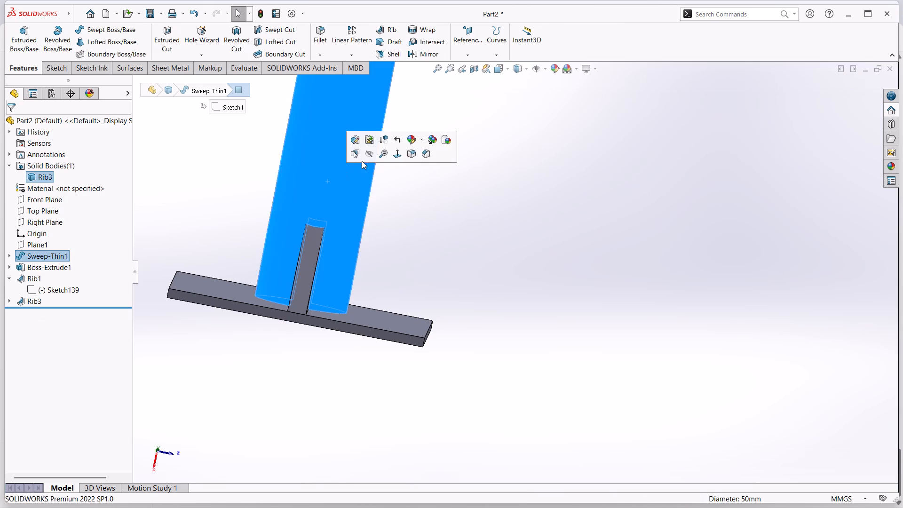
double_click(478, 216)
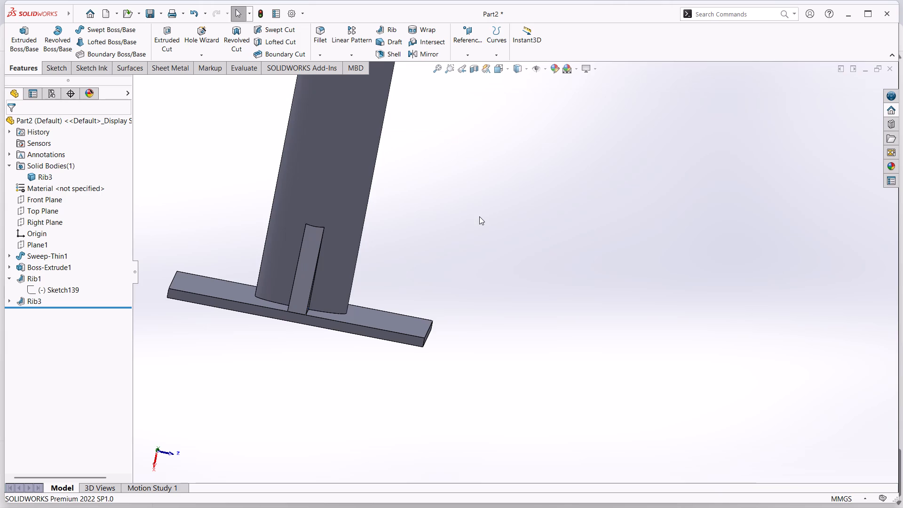
Start a new sketch on the end plate's inner face.
click(389, 317)
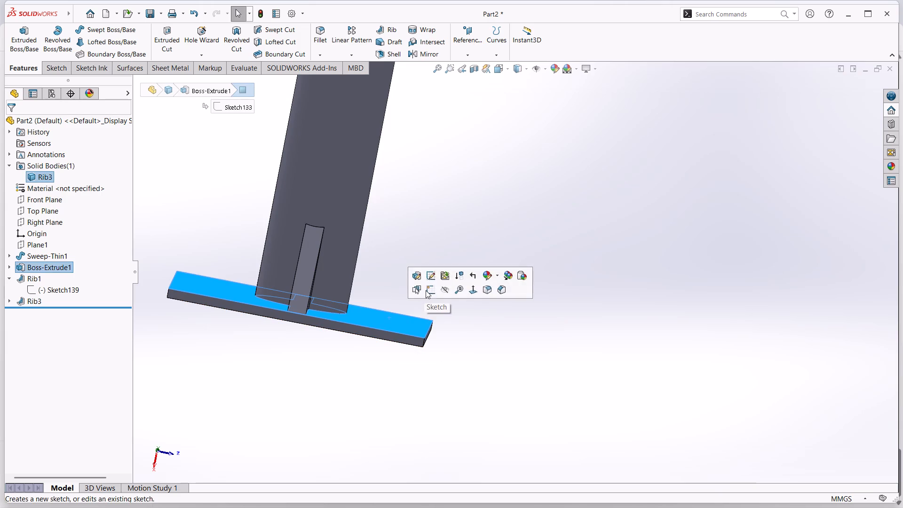
click(426, 290)
Examine the end plate's inner face and how the existing ribs meet the plate and pipe, checking the rib's sloped face.
scroll(527, 397, down, 12)
middle_drag(532, 423, 526, 397)
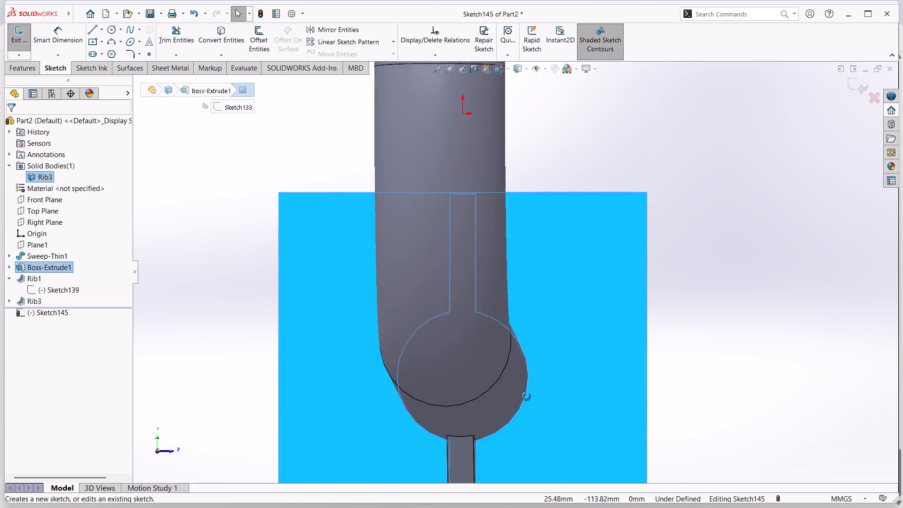
middle_drag(526, 397, 547, 193)
scroll(548, 192, up, 1)
scroll(579, 230, up, 1)
middle_drag(589, 270, 590, 271)
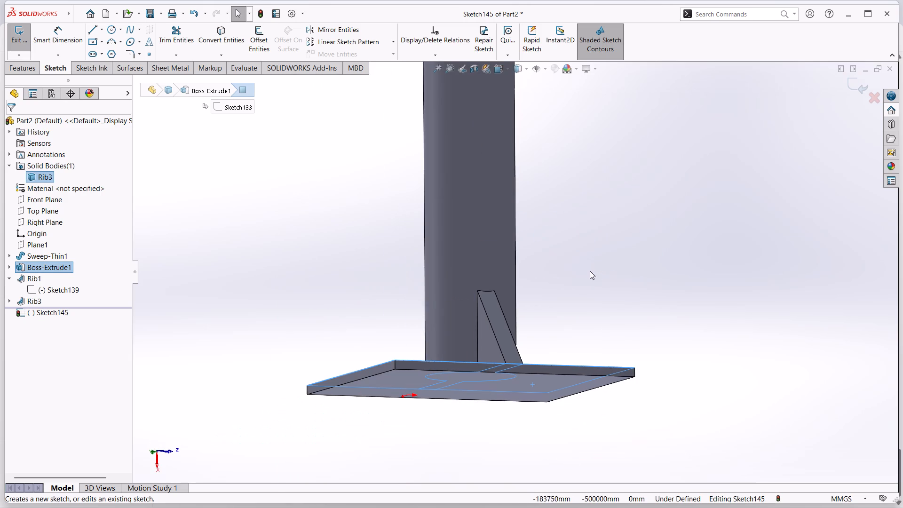
middle_drag(590, 271, 684, 301)
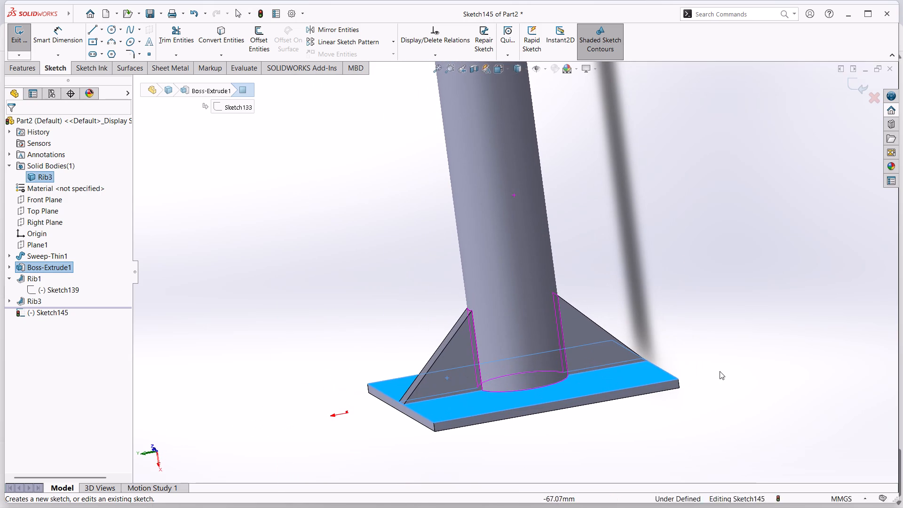
click(721, 374)
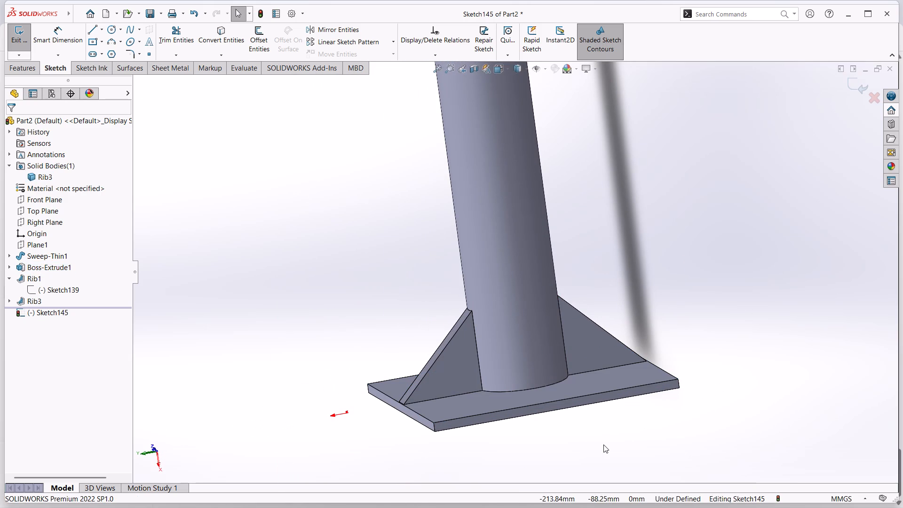
middle_drag(603, 444, 684, 479)
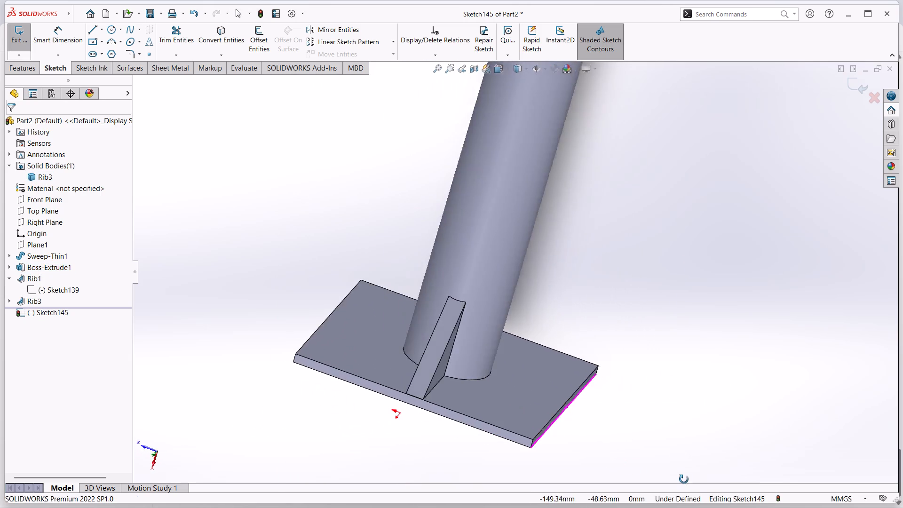
middle_drag(684, 479, 673, 486)
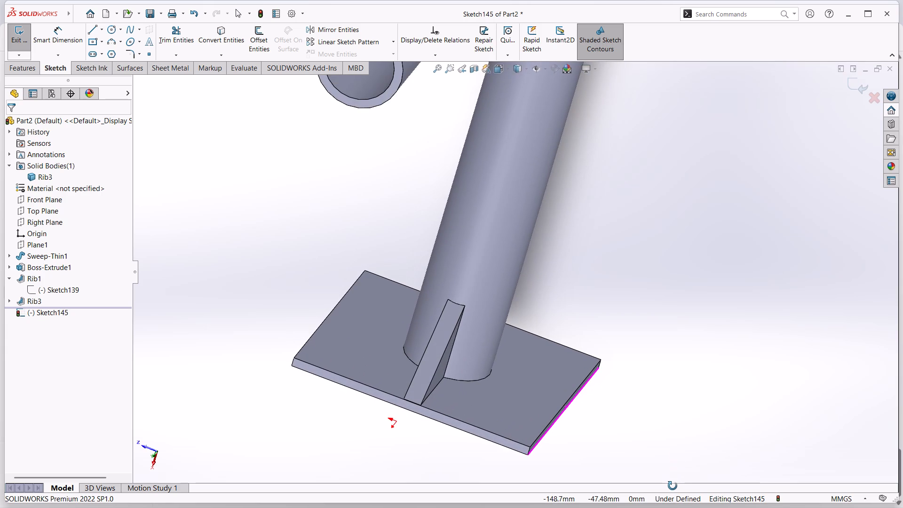
middle_drag(673, 486, 649, 501)
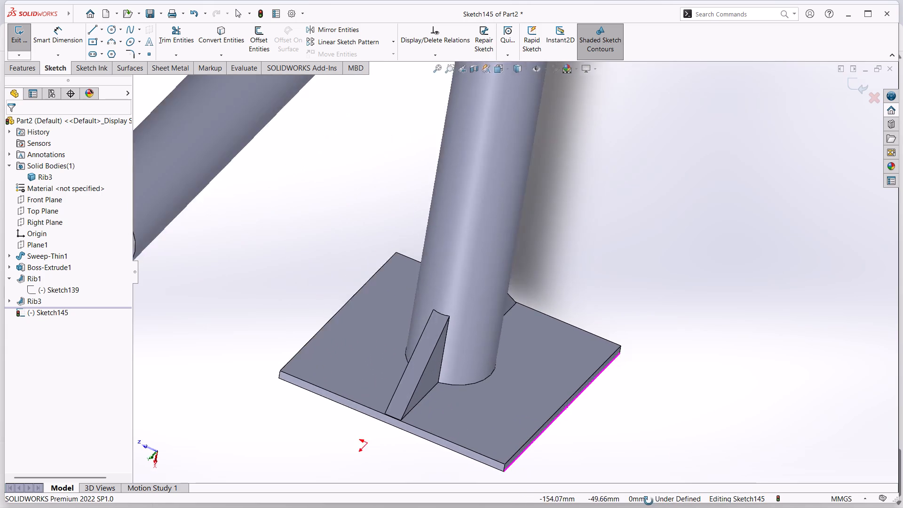
middle_drag(649, 501, 624, 507)
scroll(624, 507, down, 1)
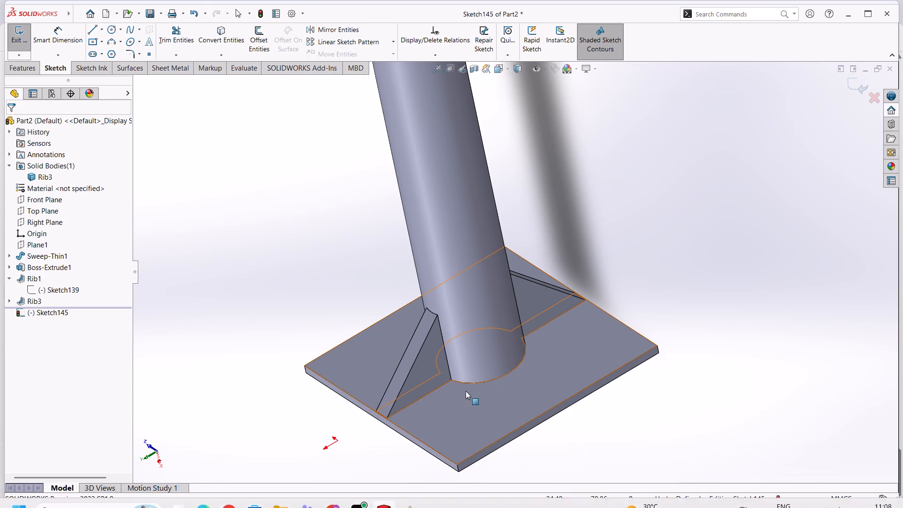
click(428, 373)
click(410, 361)
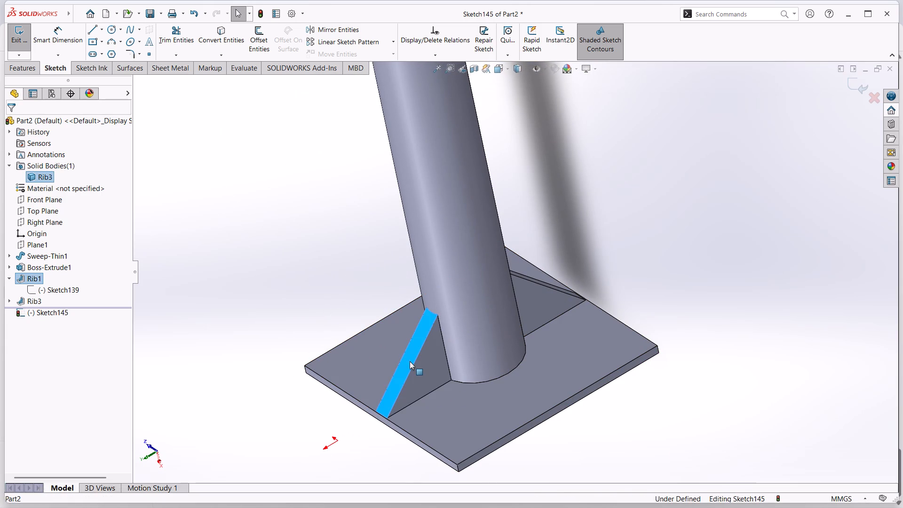
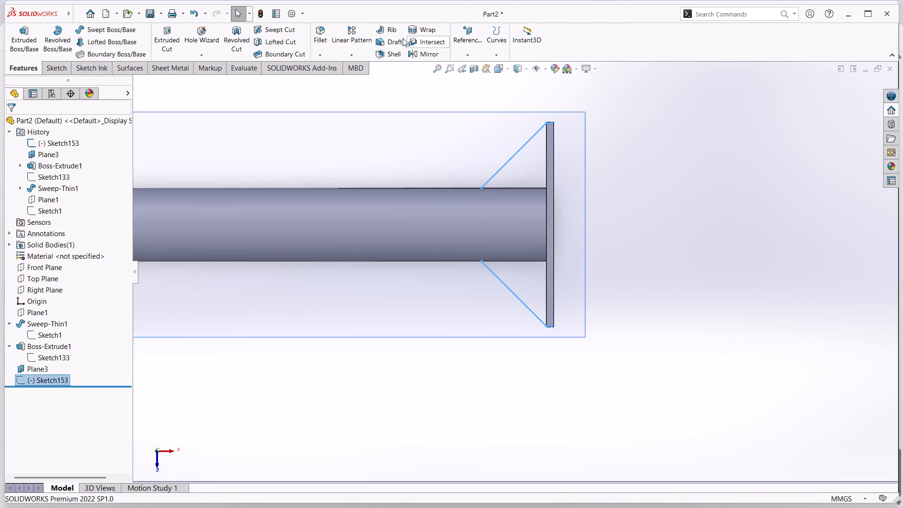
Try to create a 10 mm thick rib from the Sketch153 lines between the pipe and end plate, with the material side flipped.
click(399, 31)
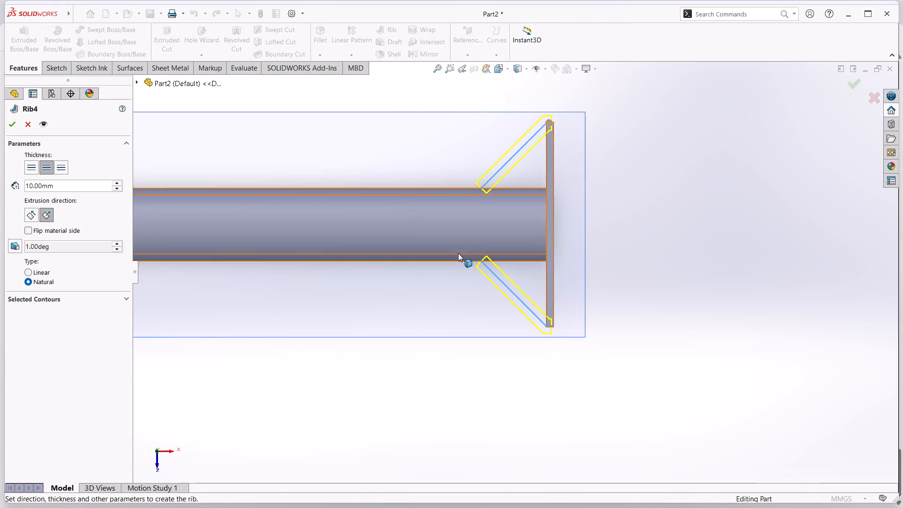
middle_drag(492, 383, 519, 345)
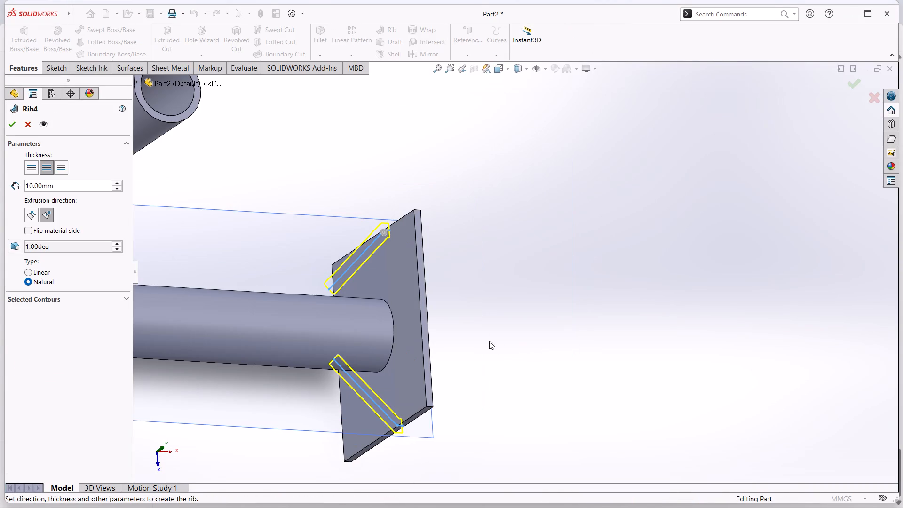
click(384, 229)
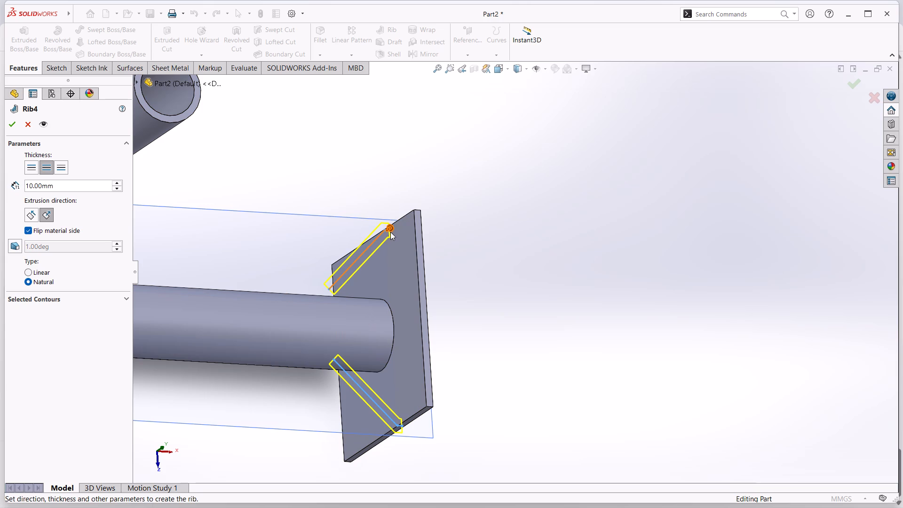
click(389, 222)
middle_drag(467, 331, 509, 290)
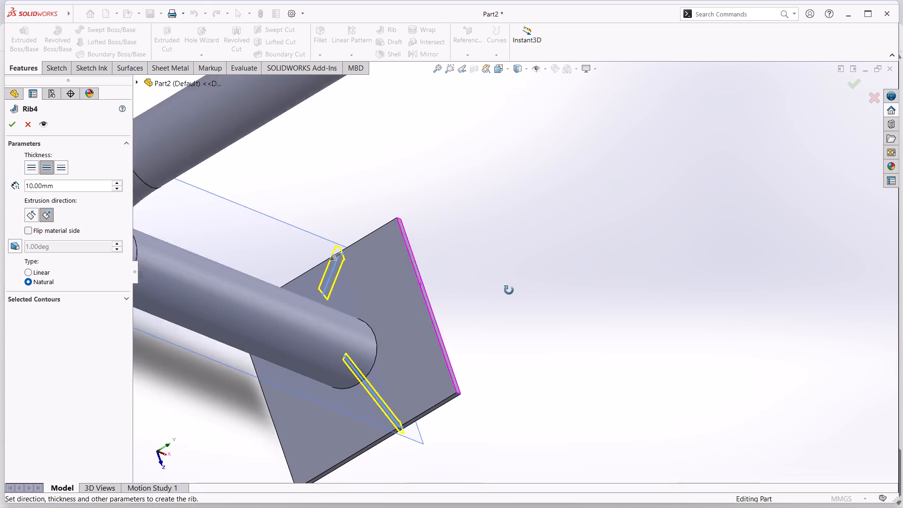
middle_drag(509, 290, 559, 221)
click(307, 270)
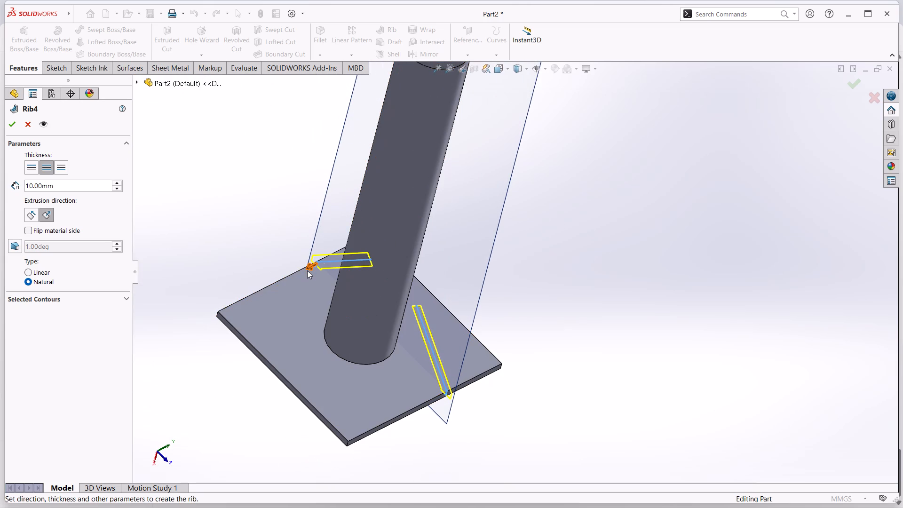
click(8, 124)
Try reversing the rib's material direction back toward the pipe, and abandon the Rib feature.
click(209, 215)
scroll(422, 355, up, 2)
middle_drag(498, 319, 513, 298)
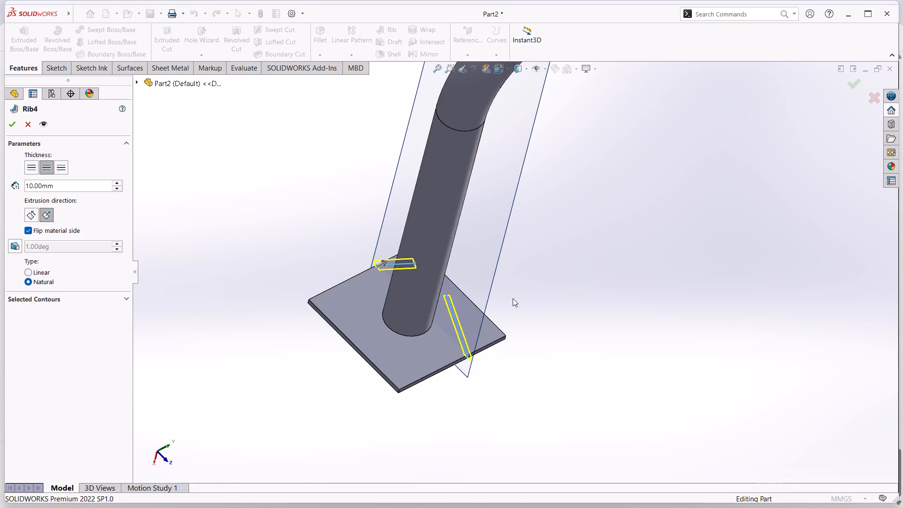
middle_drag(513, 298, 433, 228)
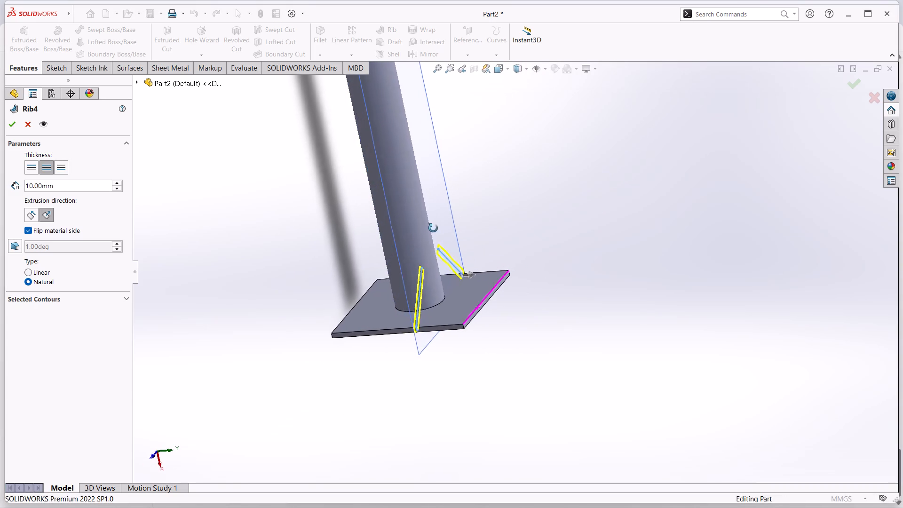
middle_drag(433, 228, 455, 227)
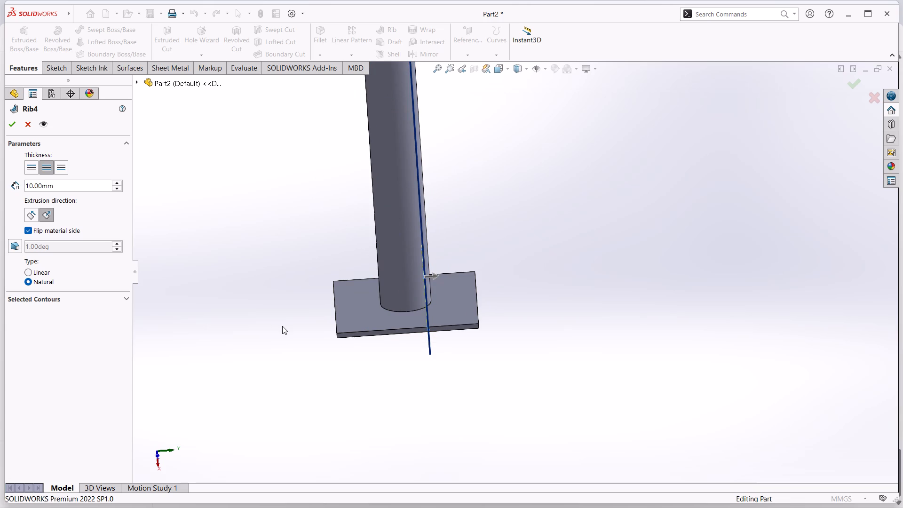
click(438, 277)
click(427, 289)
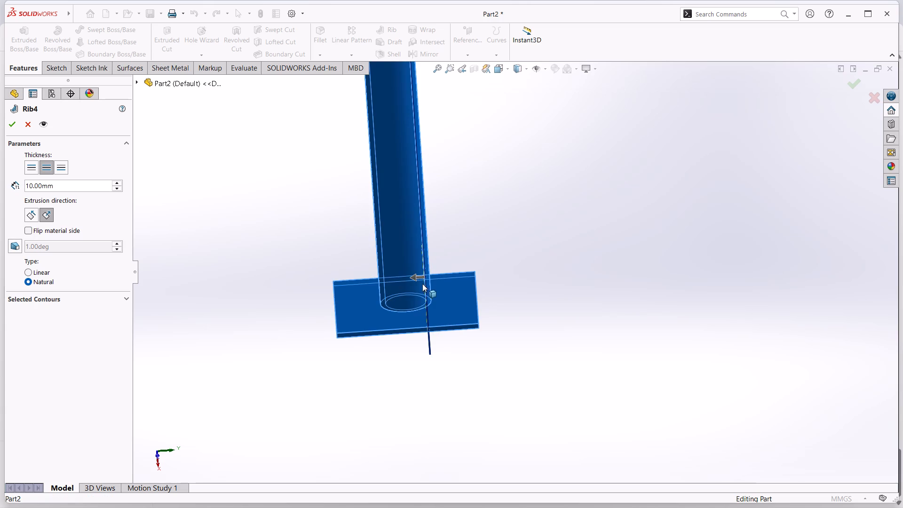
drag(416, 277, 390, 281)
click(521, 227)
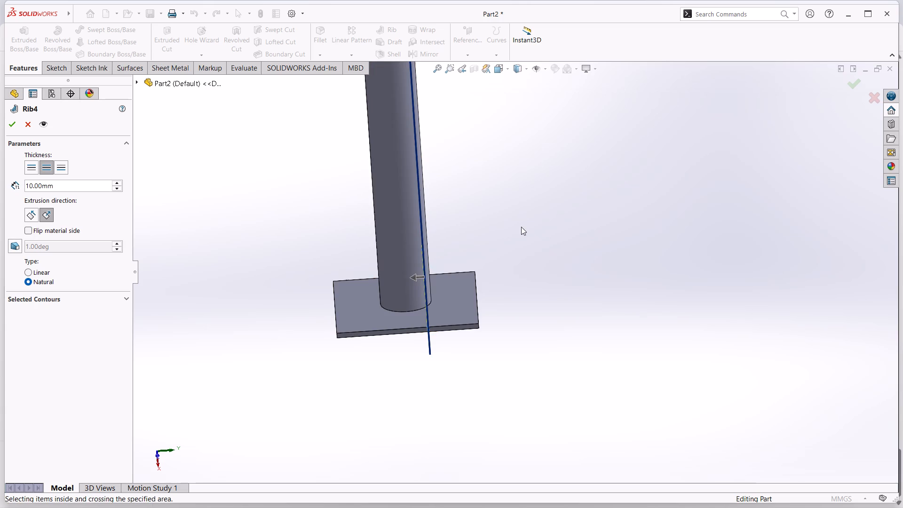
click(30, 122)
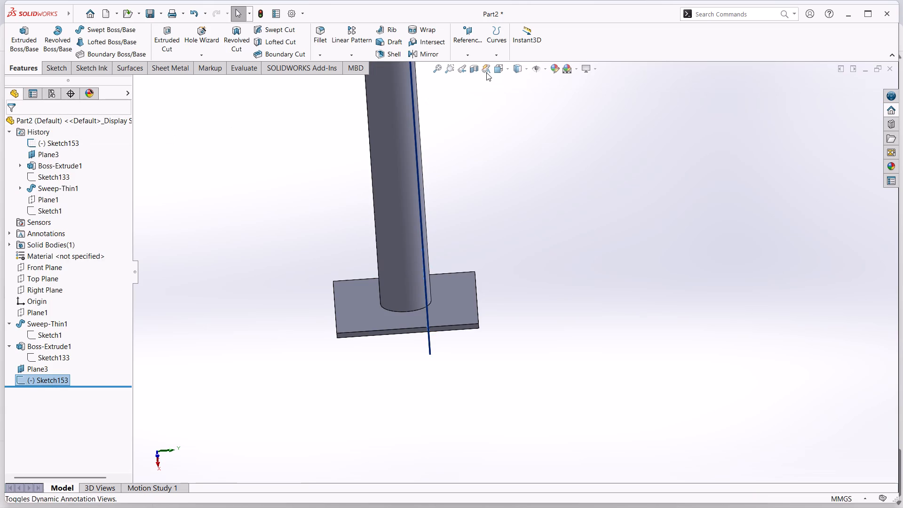
Open Sketch153 for editing and flip the normal of Plane3, the plane that carries it.
right_click(63, 382)
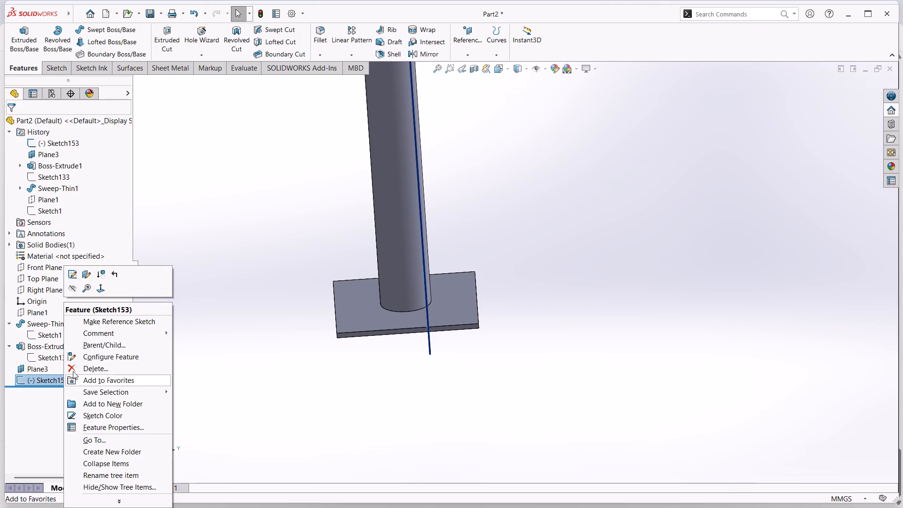
click(76, 278)
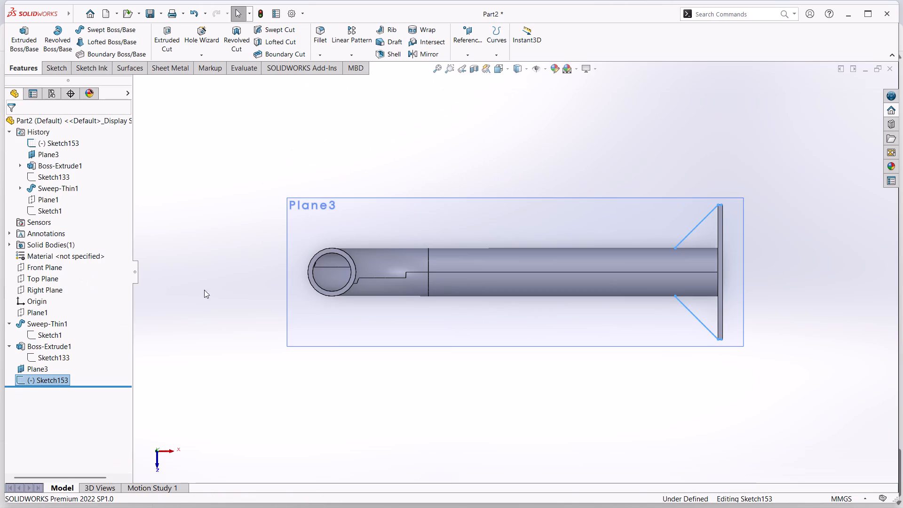
right_click(38, 366)
click(47, 321)
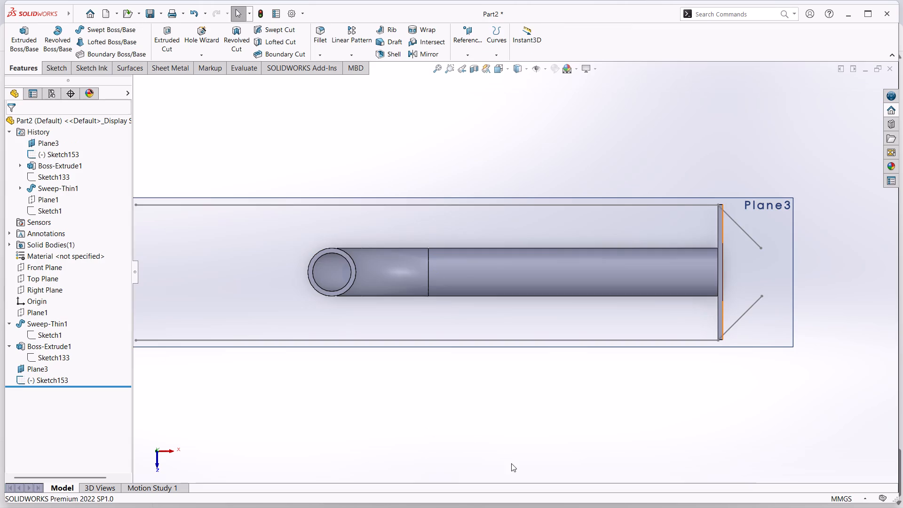
Examine how Plane3 and the Sketch153 lines lie relative to the pipe and the end plate.
middle_drag(511, 463, 508, 416)
scroll(508, 416, up, 5)
middle_drag(508, 413, 513, 390)
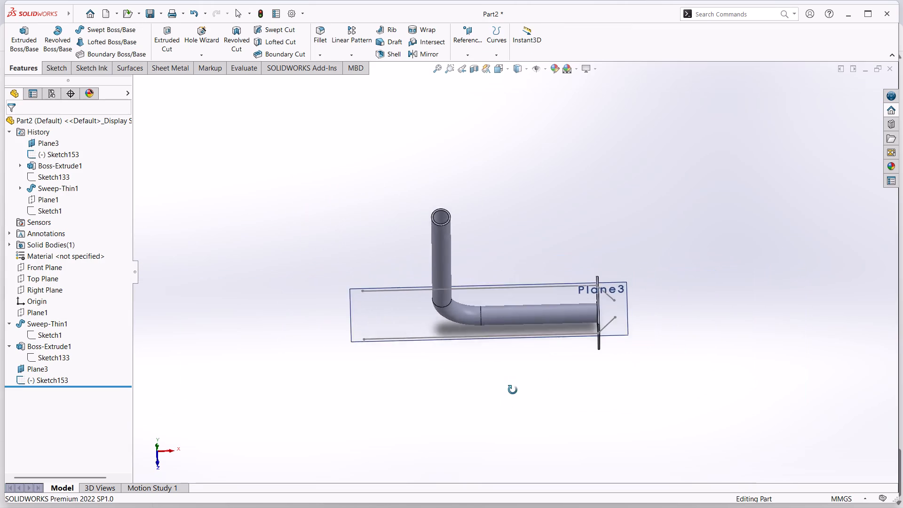
middle_drag(513, 390, 533, 318)
scroll(533, 317, up, 1)
scroll(562, 410, up, 2)
scroll(480, 305, down, 7)
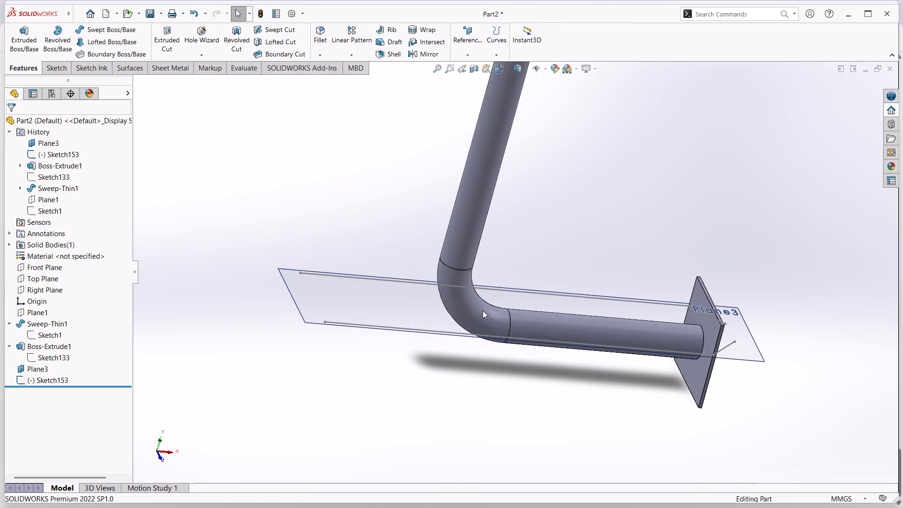
middle_drag(616, 449, 612, 382)
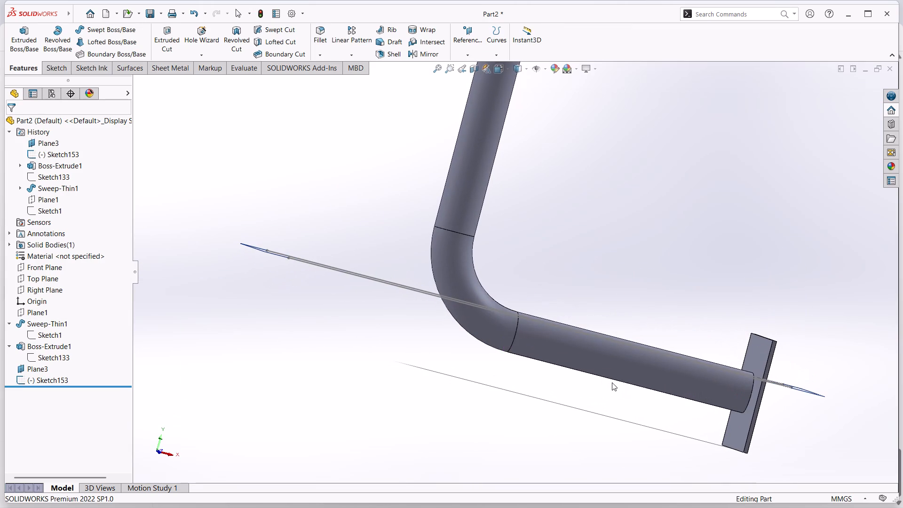
drag(391, 283, 385, 310)
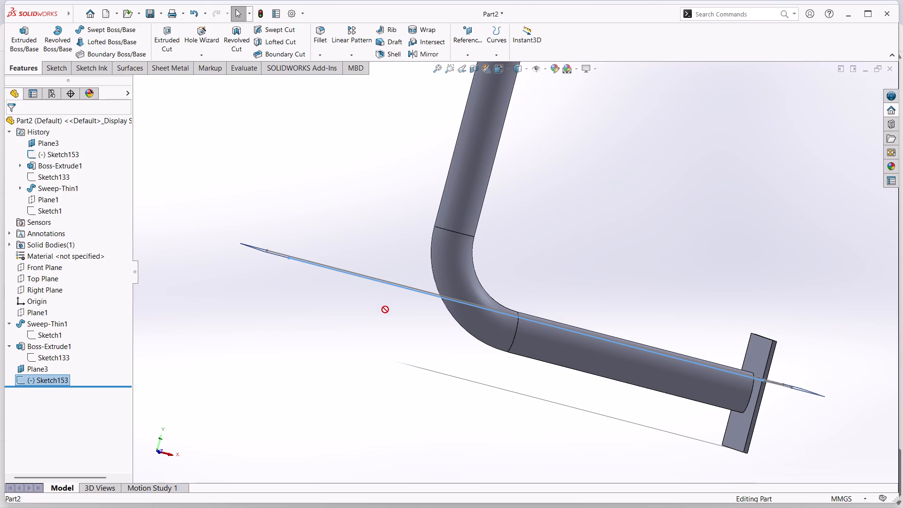
drag(385, 310, 384, 313)
Edit Plane3 and set its offset from the Top Plane to 100 mm.
right_click(43, 370)
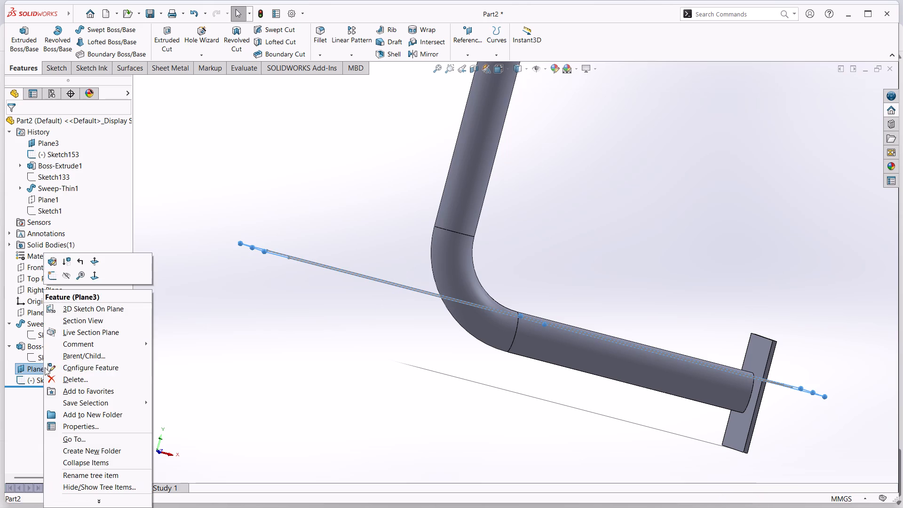
click(50, 263)
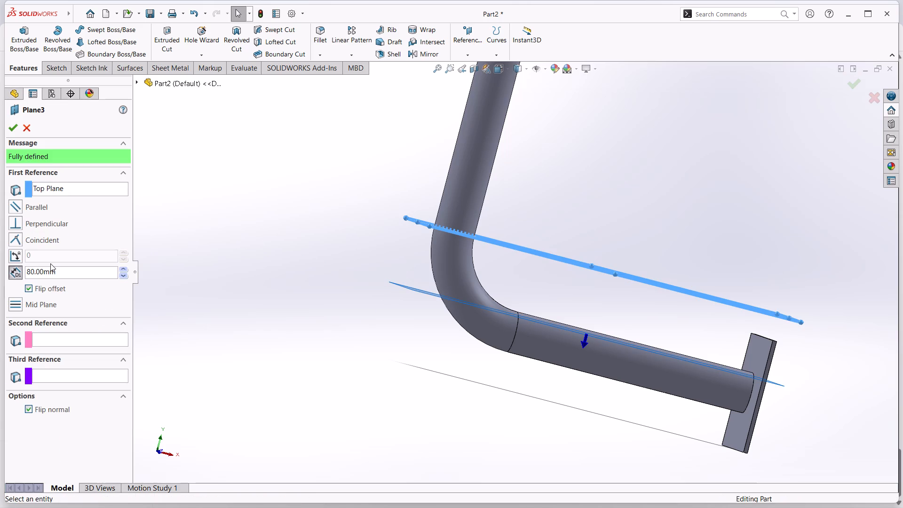
click(124, 270)
click(124, 270)
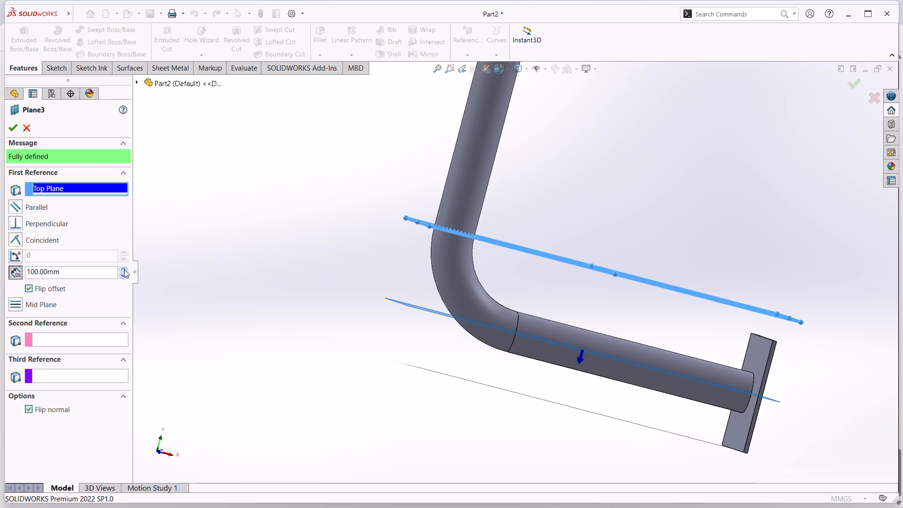
middle_drag(817, 399, 799, 384)
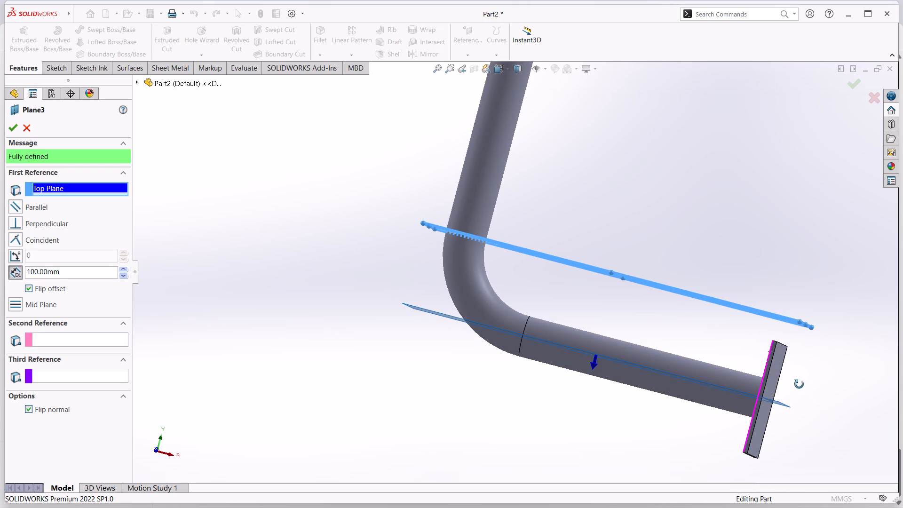
middle_drag(799, 384, 799, 386)
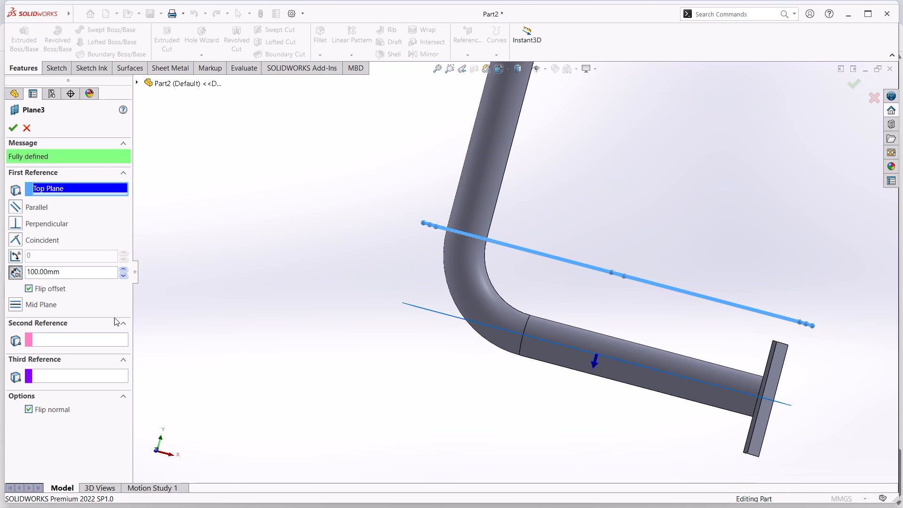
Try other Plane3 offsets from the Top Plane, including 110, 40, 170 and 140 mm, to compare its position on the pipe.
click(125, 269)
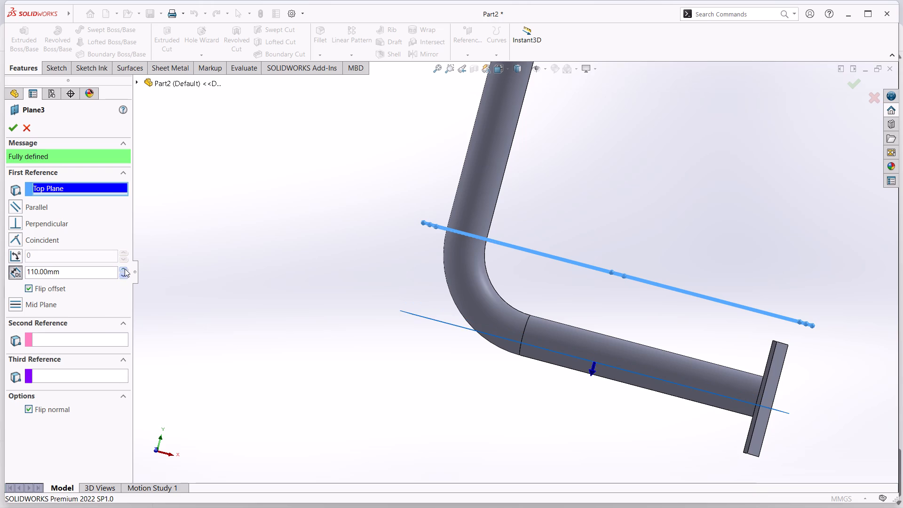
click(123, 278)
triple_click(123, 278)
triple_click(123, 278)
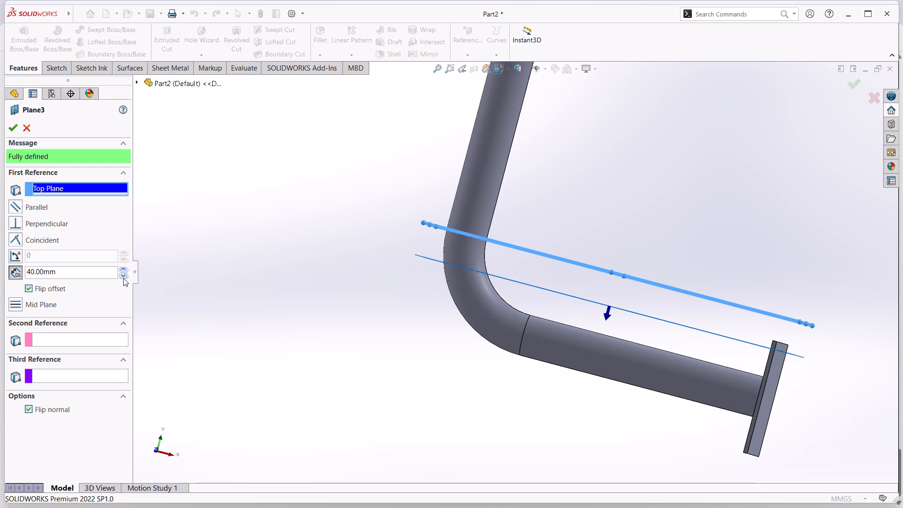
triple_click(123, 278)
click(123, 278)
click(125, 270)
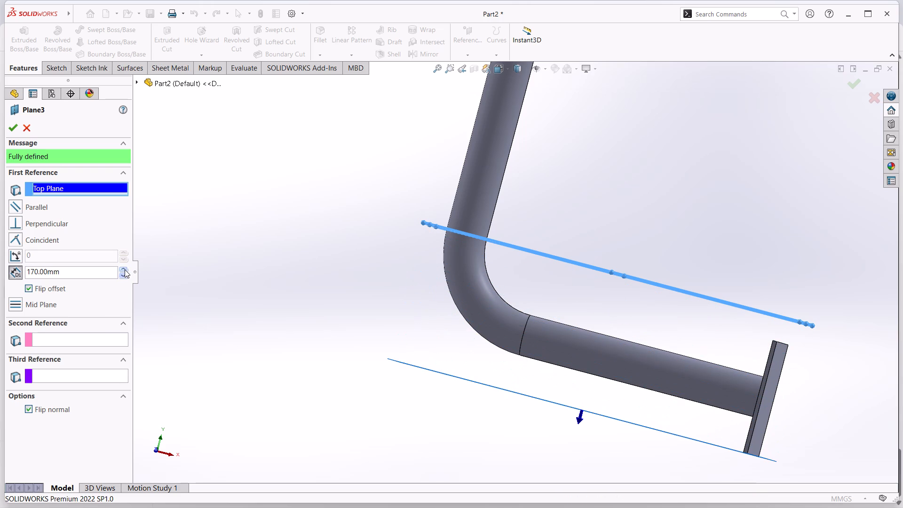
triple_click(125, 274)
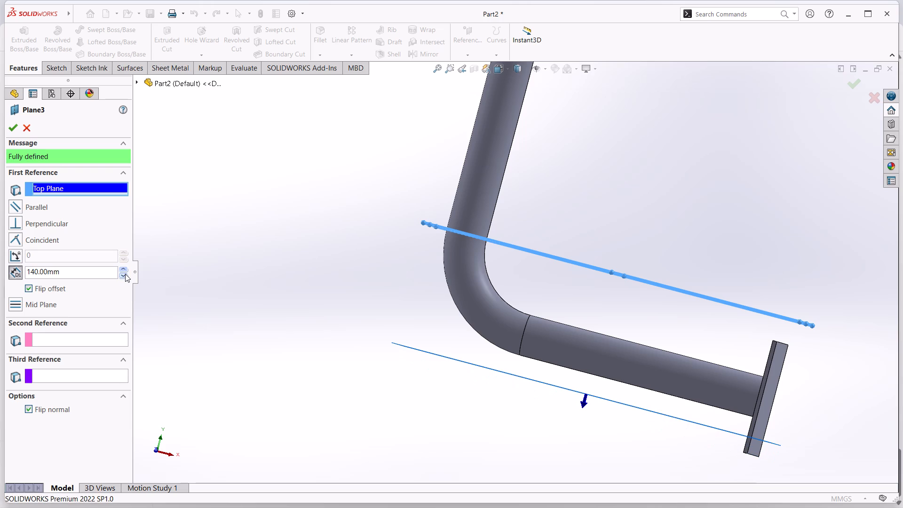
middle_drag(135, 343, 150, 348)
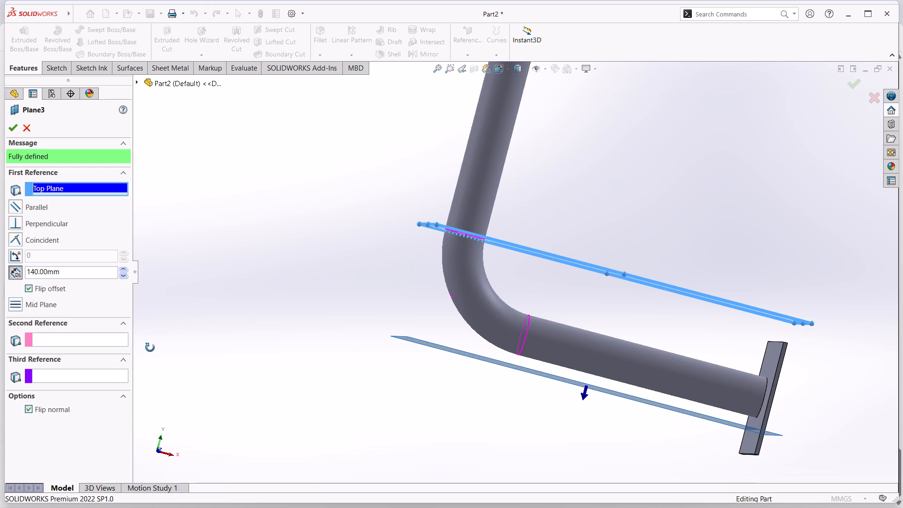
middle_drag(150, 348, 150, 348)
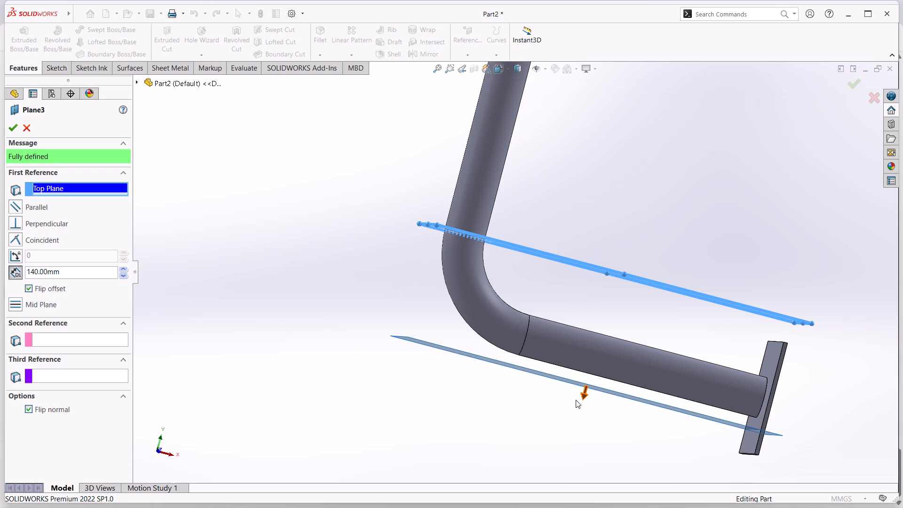
Set Plane3's offset from the Top Plane to 100 mm, apply it and check the plane against the end plate.
double_click(122, 278)
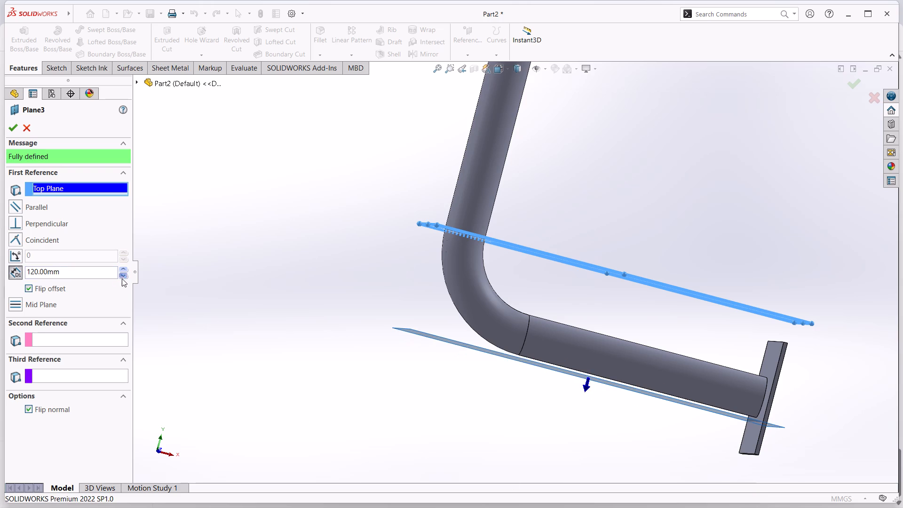
click(122, 278)
click(122, 278)
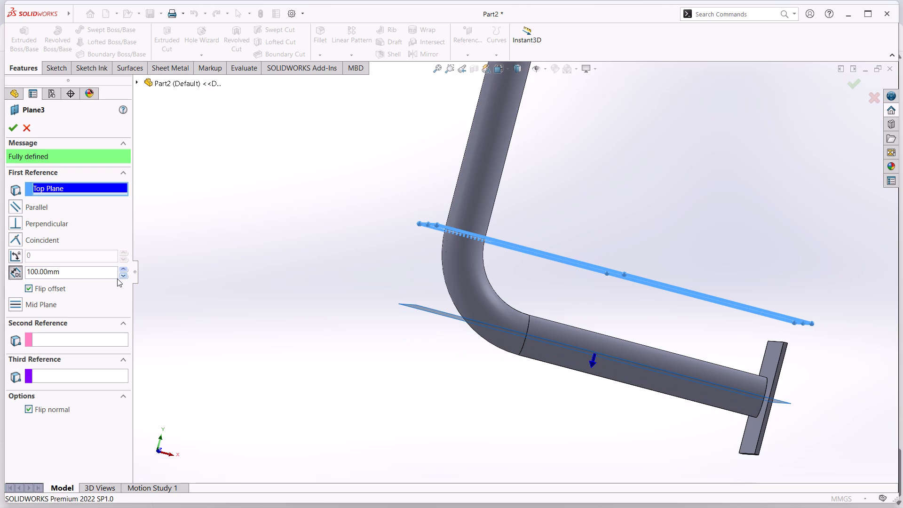
click(14, 129)
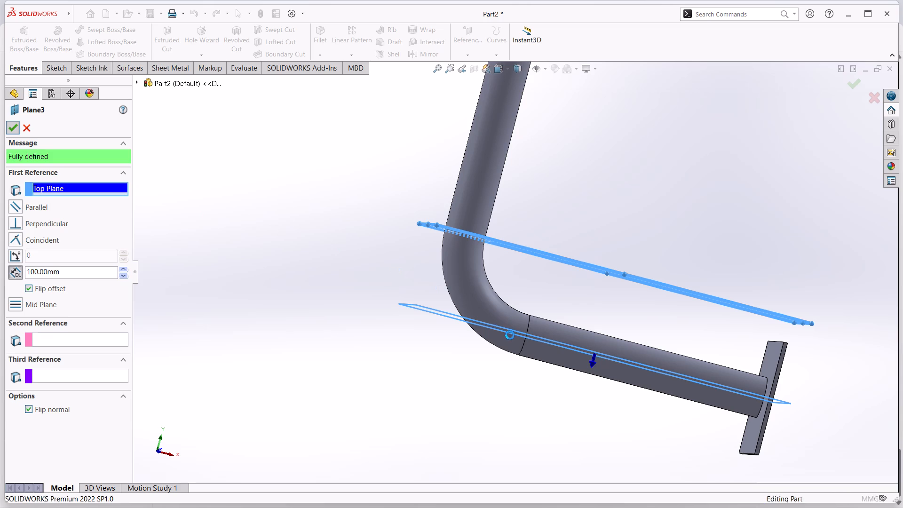
middle_drag(420, 347, 331, 329)
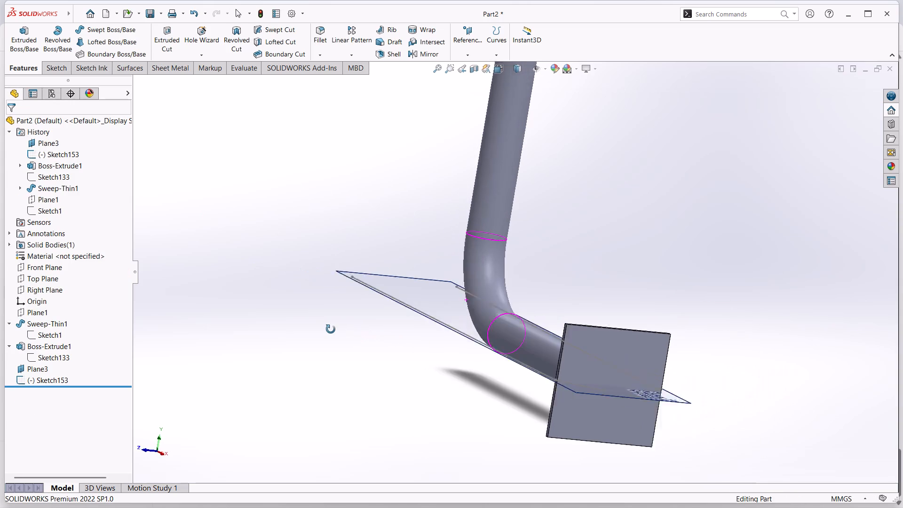
middle_drag(331, 329, 310, 293)
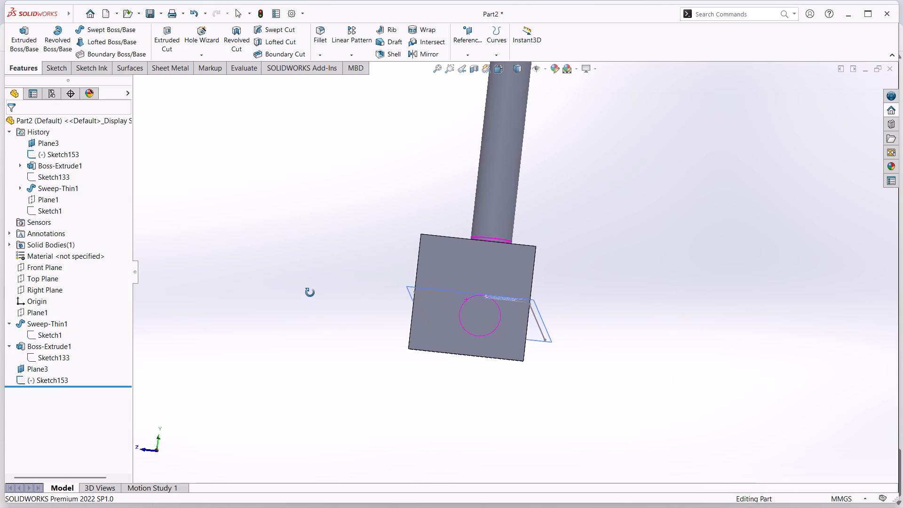
Examine how Plane3 and the Sketch153 lines pass the pipe and cross the square end plate.
middle_drag(310, 293, 437, 343)
scroll(550, 375, up, 3)
scroll(550, 376, down, 5)
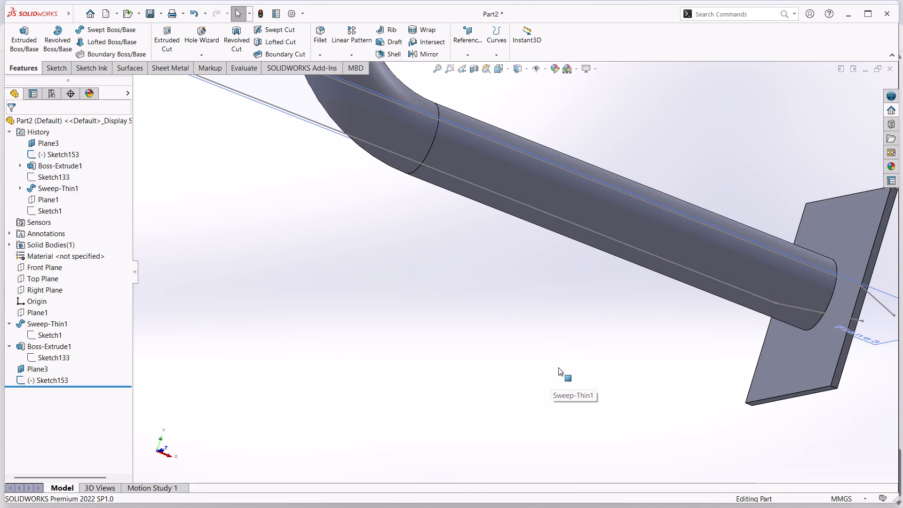
scroll(788, 300, up, 4)
scroll(783, 302, down, 2)
middle_drag(606, 310, 617, 247)
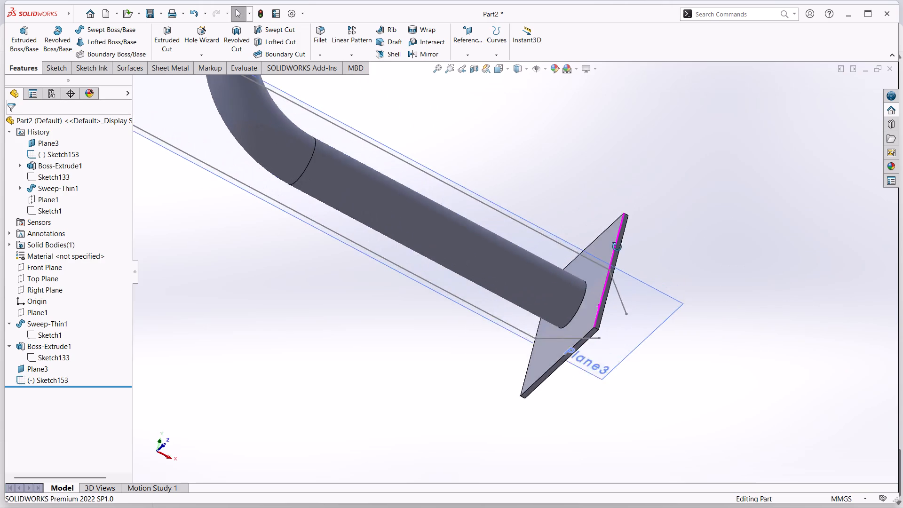
middle_drag(617, 247, 608, 197)
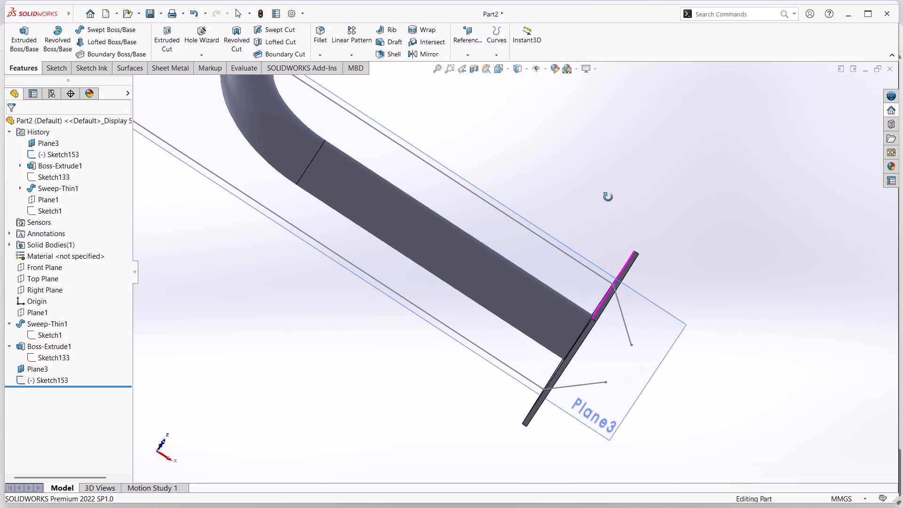
middle_drag(608, 197, 608, 199)
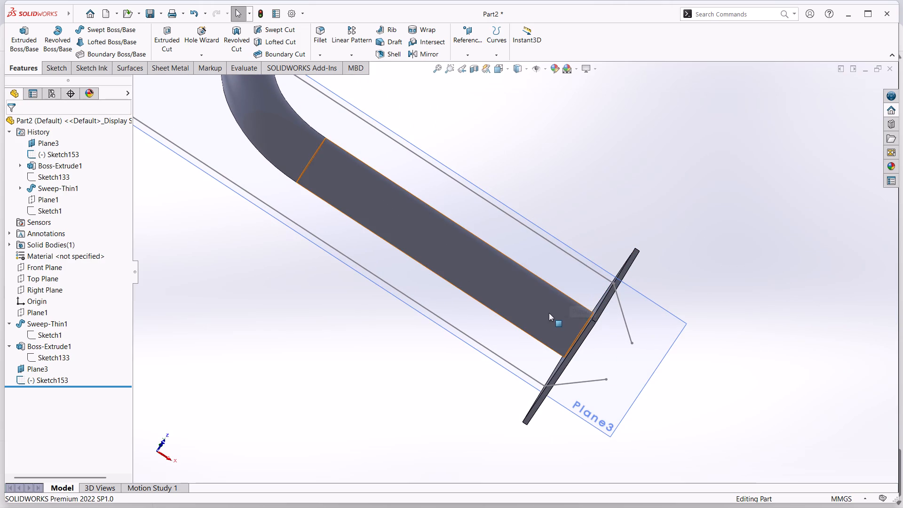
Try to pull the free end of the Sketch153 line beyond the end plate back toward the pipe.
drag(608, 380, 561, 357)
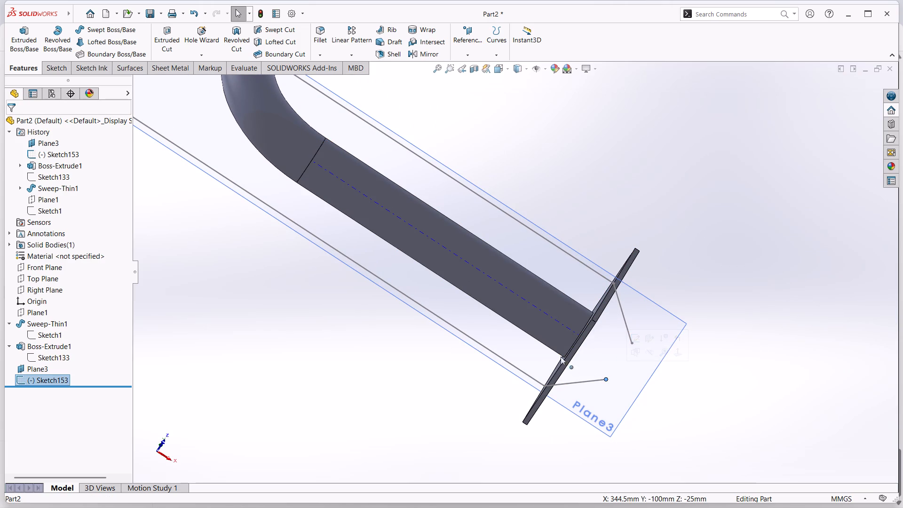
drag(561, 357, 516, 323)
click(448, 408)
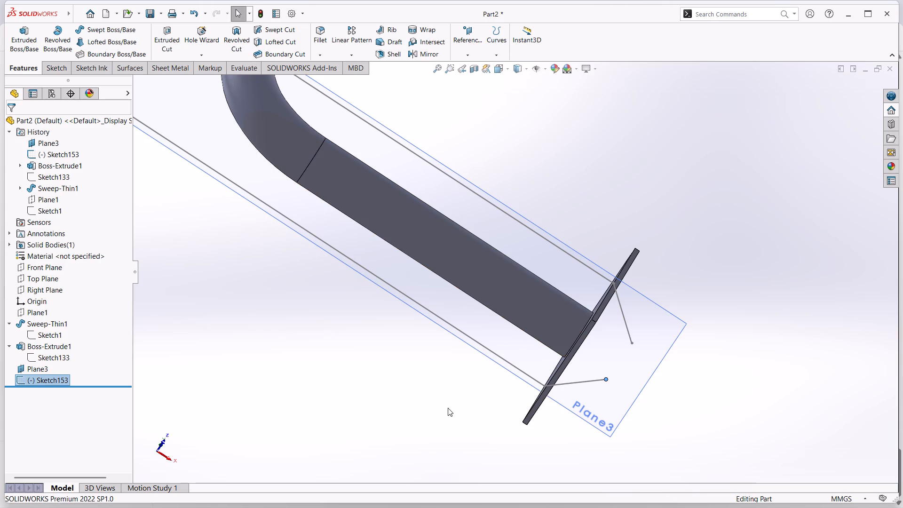
Delete Sketch153, the rib line sketch on Plane3, from the part.
middle_drag(491, 401, 598, 338)
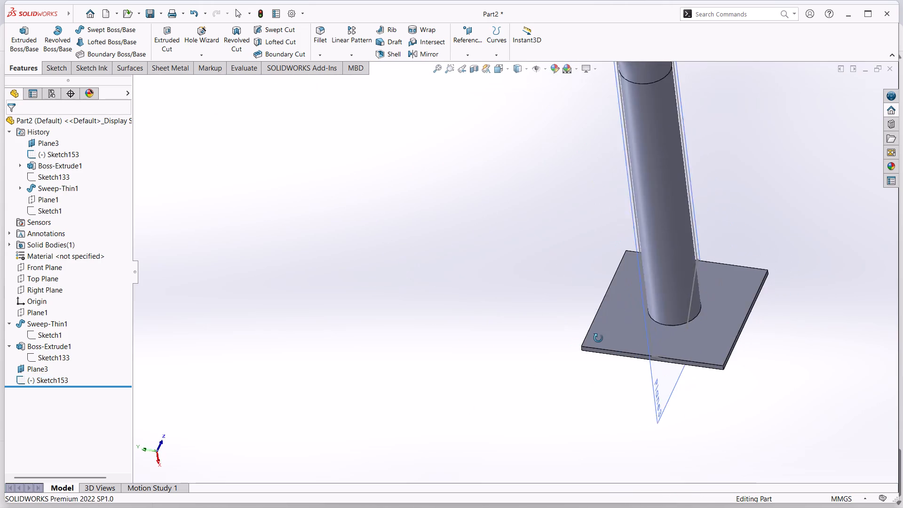
middle_drag(598, 338, 659, 352)
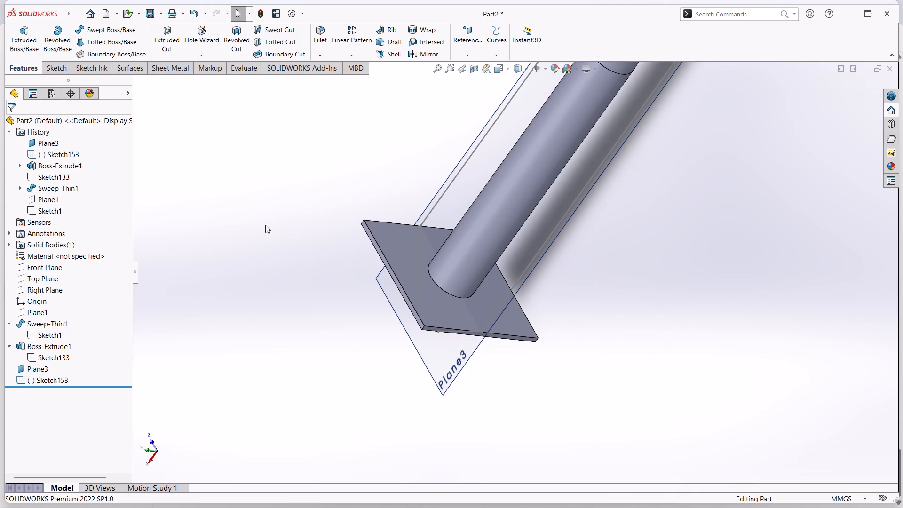
click(315, 326)
middle_drag(434, 363, 446, 336)
scroll(446, 336, up, 1)
right_click(59, 383)
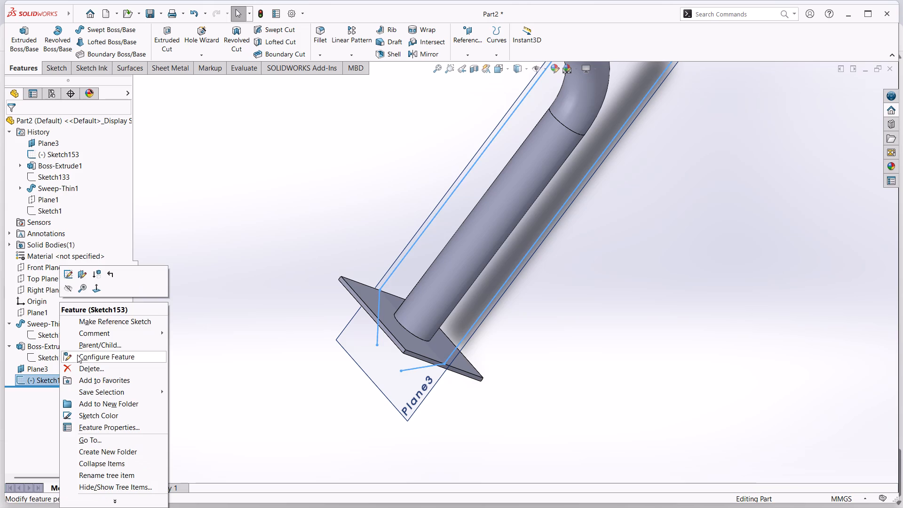
click(77, 362)
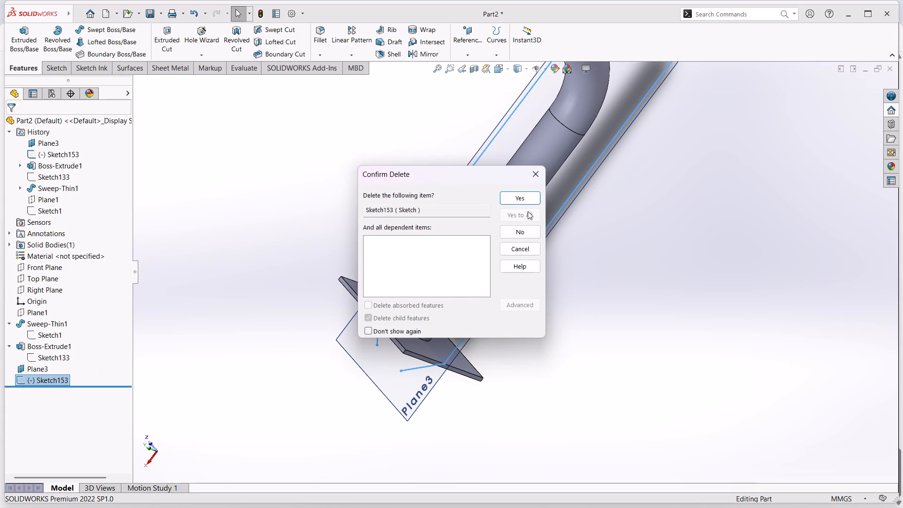
click(516, 196)
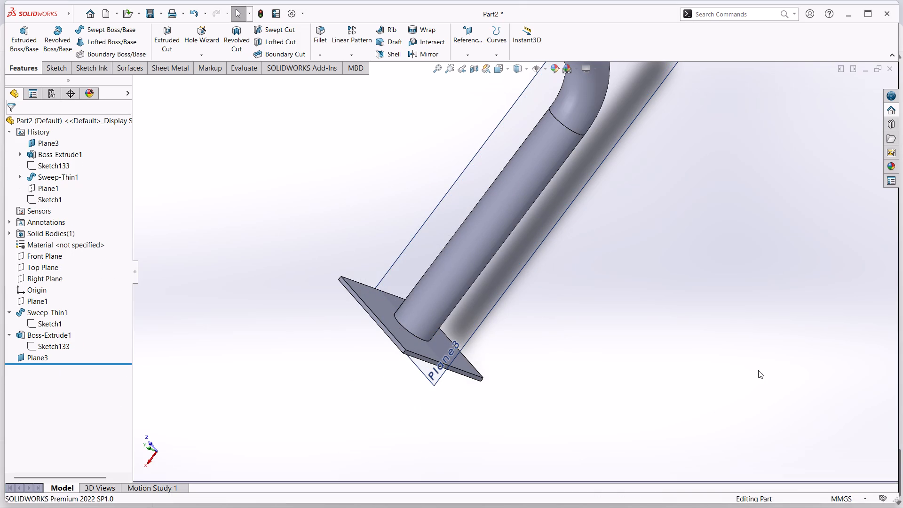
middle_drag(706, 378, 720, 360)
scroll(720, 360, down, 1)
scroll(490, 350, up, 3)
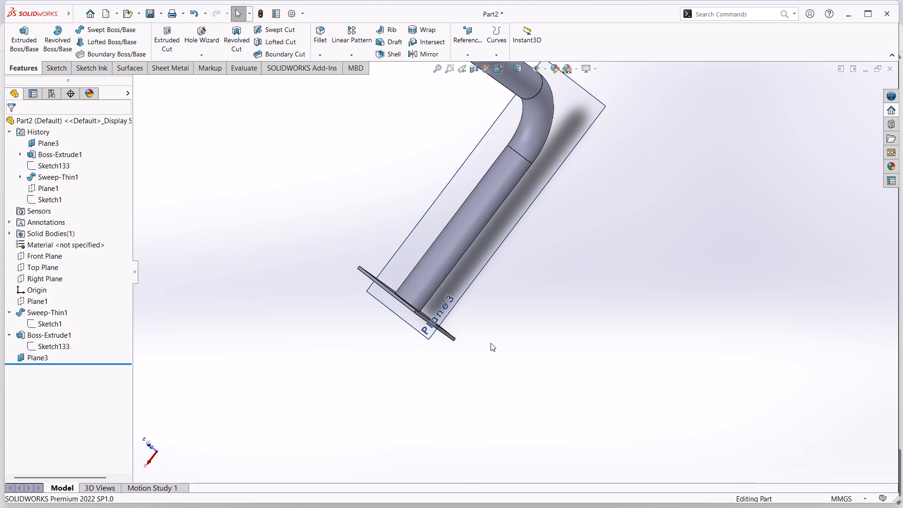
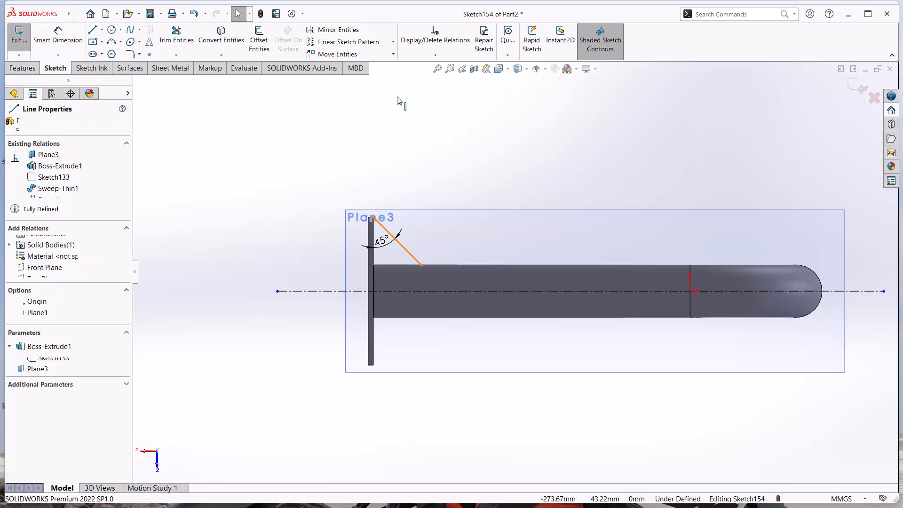
Mirror the 45° rib line about the pipe's centerline in Sketch154 and finish the sketch.
click(347, 23)
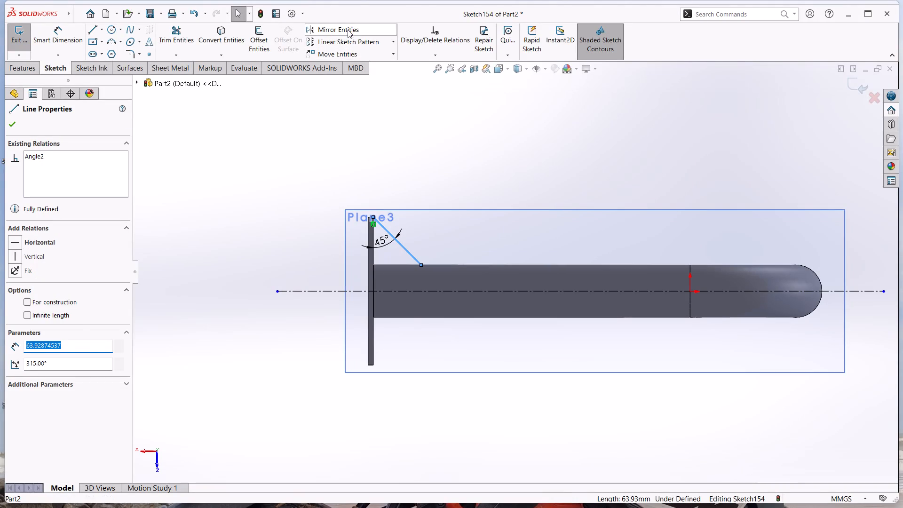
click(348, 30)
click(94, 260)
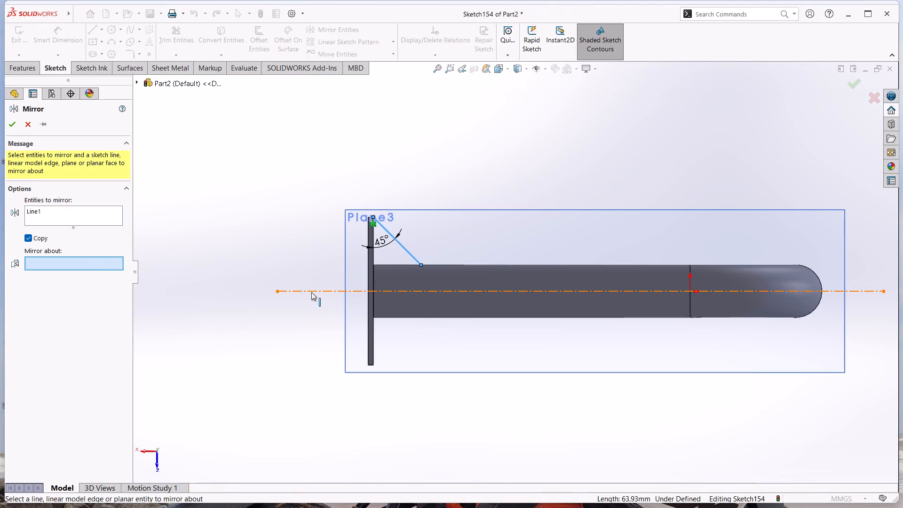
click(311, 292)
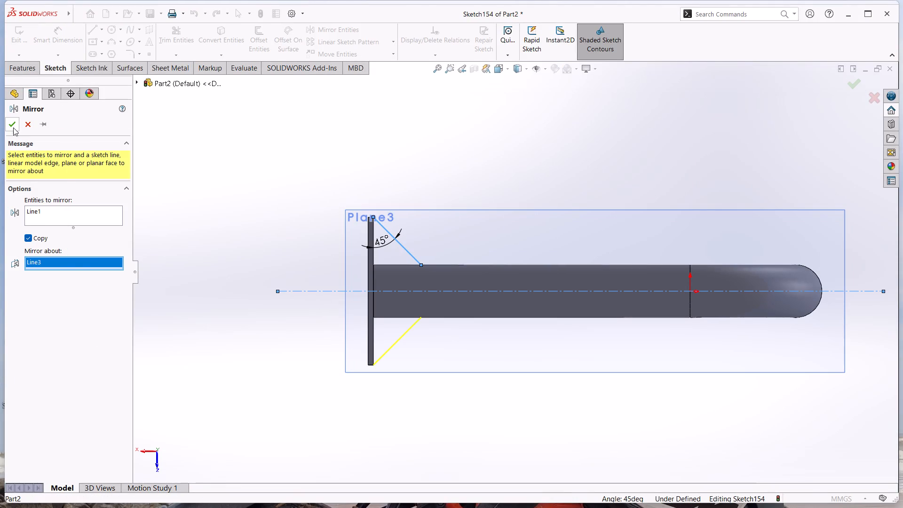
click(13, 125)
click(247, 145)
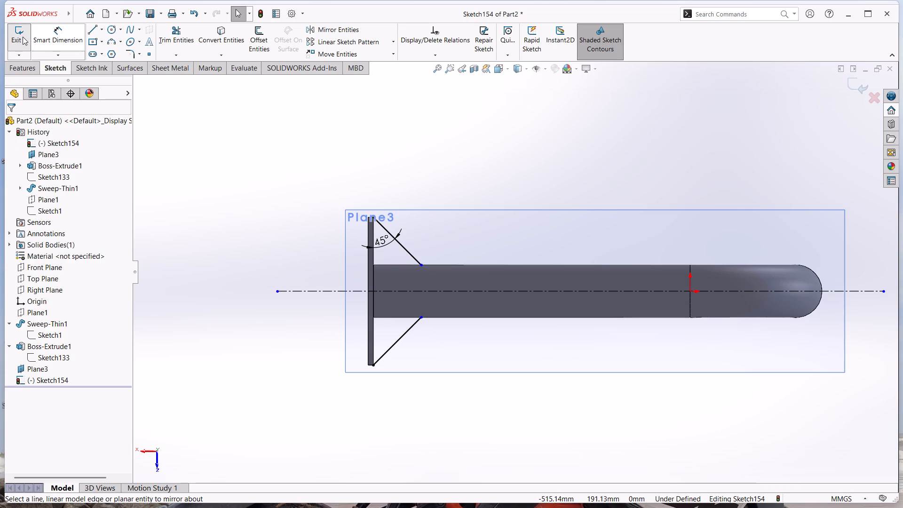
scroll(361, 382, down, 4)
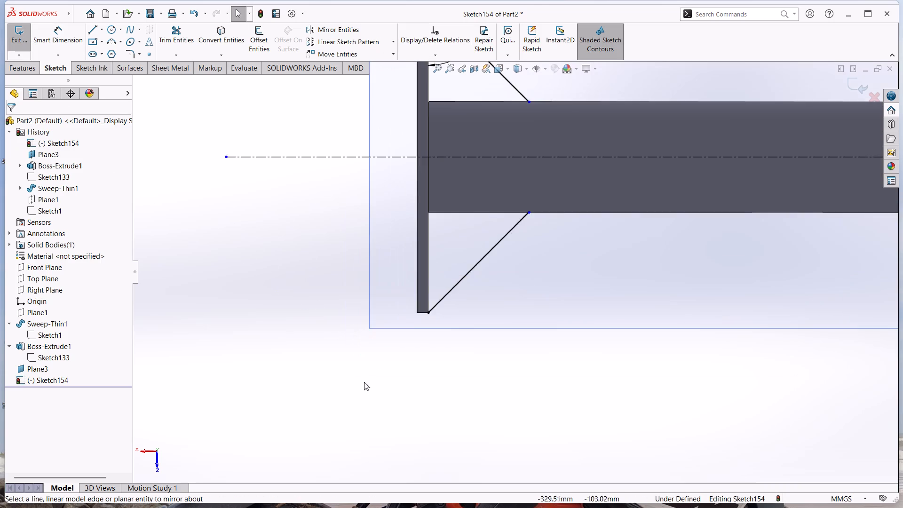
scroll(411, 308, down, 3)
scroll(469, 321, down, 3)
scroll(457, 312, up, 4)
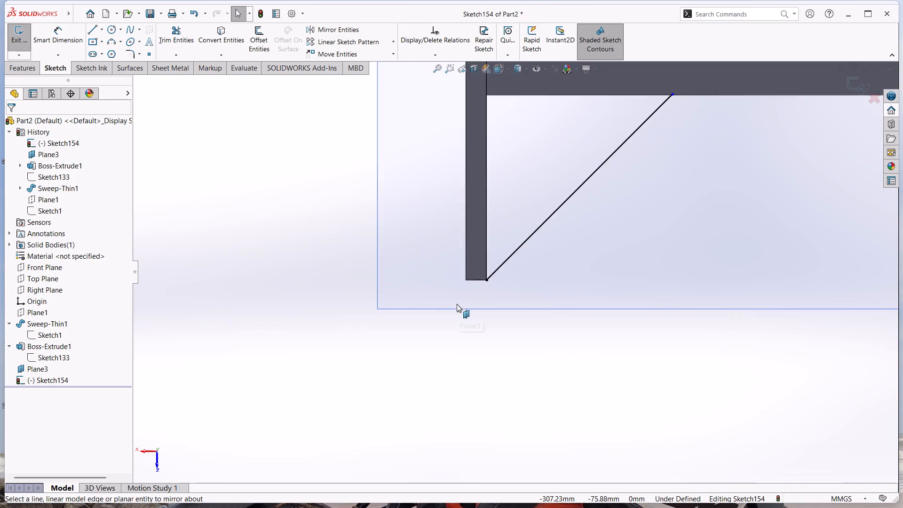
scroll(457, 304, up, 8)
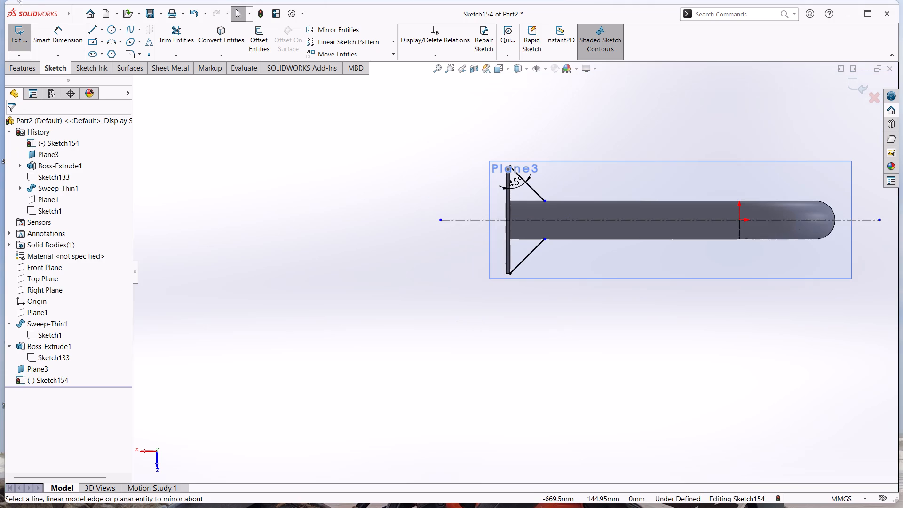
click(15, 40)
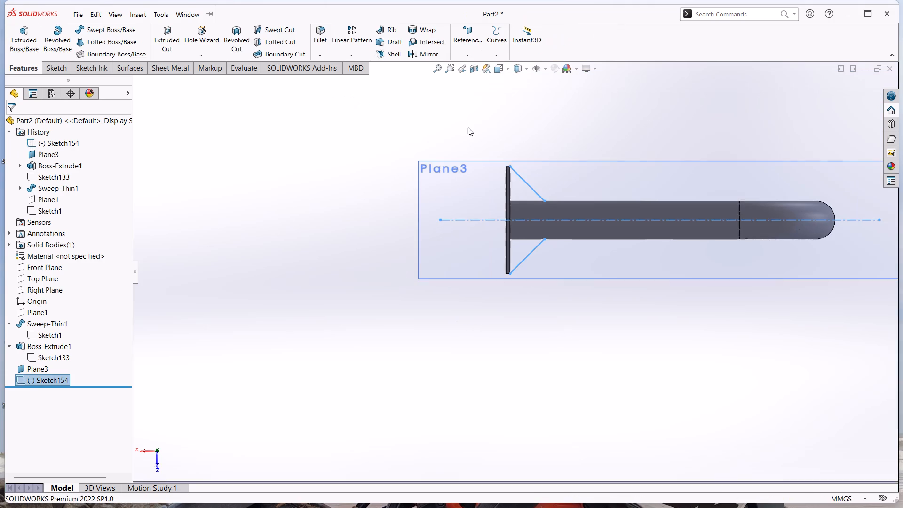
Start a Rib from both lines of Sketch154, with the extrusion direction parallel to the sketch.
middle_drag(478, 117, 423, 283)
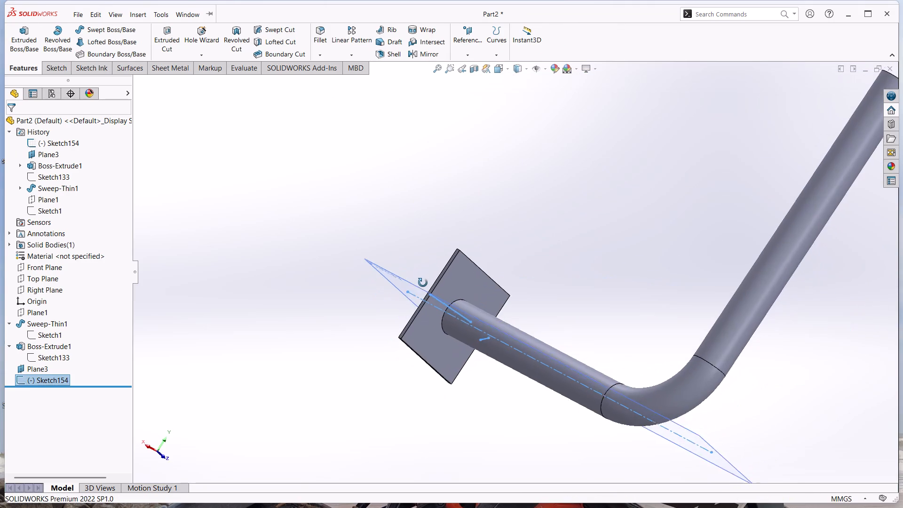
middle_drag(423, 283, 420, 284)
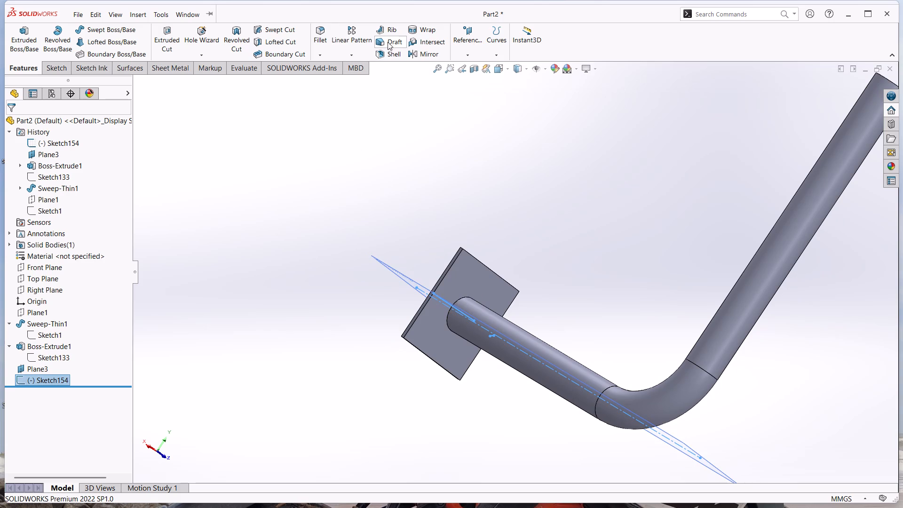
click(389, 28)
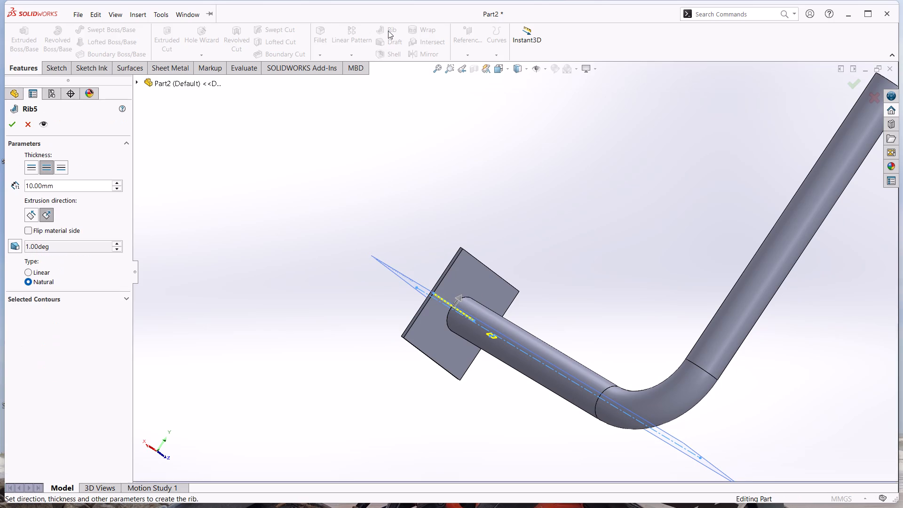
click(457, 297)
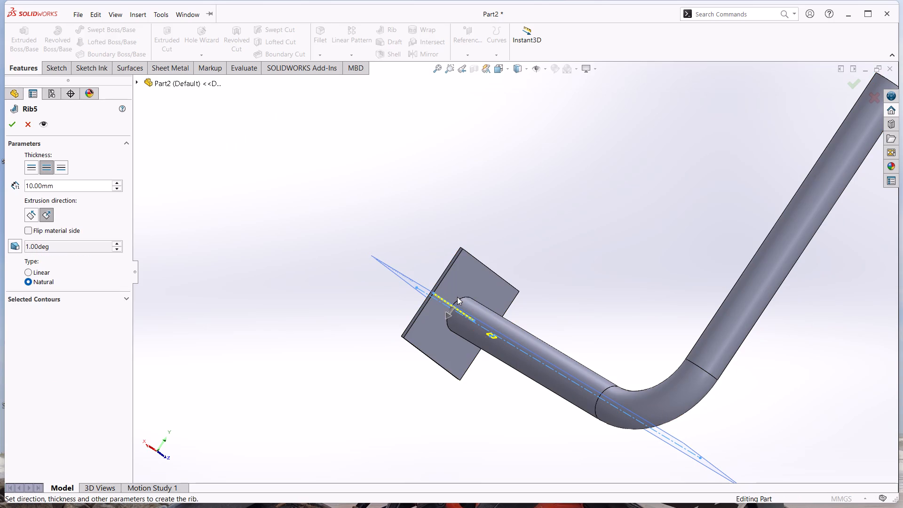
drag(446, 316, 470, 323)
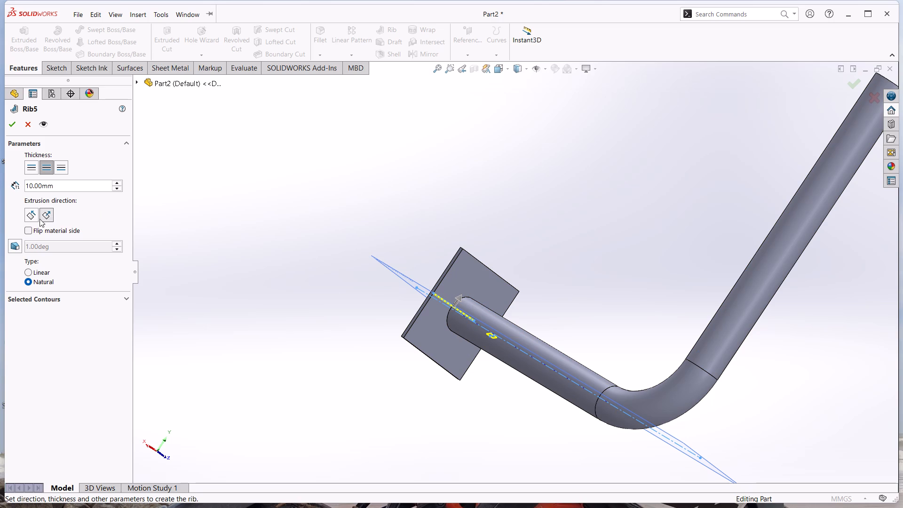
click(32, 212)
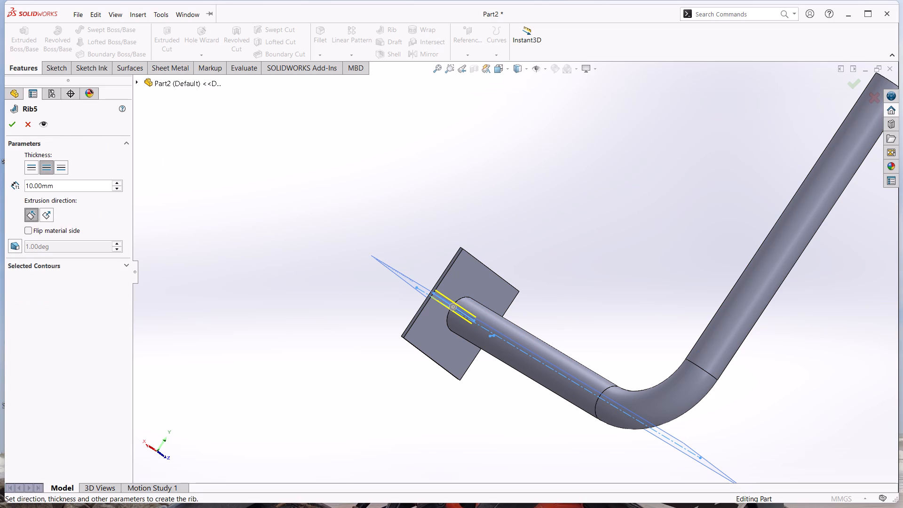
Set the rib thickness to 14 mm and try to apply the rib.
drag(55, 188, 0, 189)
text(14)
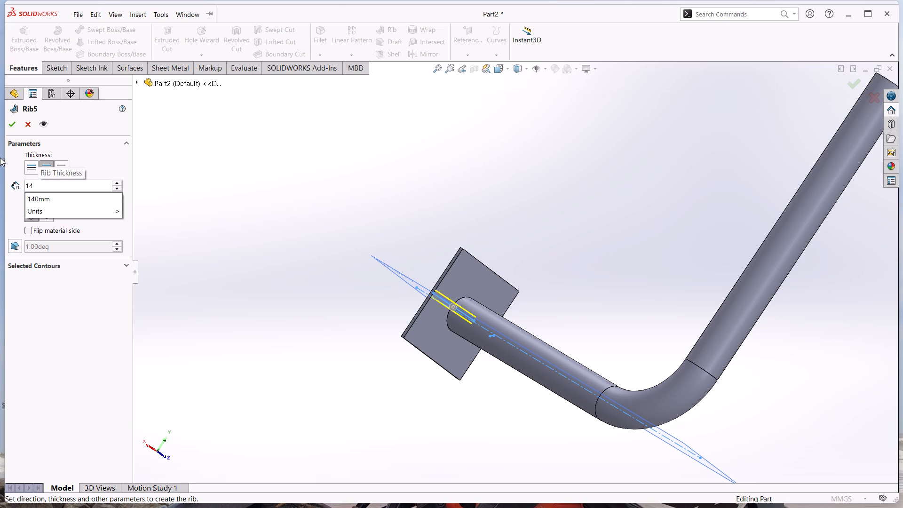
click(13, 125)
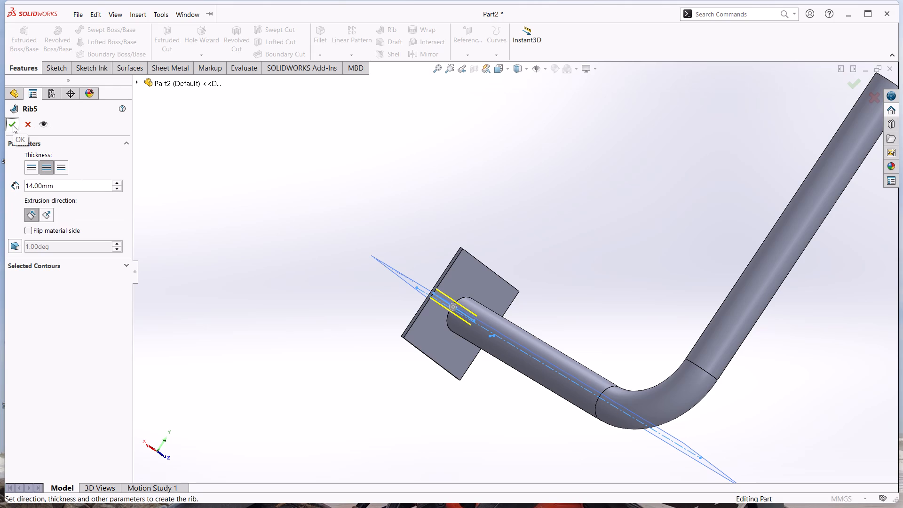
Set the rib thickness to 1 mm and try to apply the rib.
drag(56, 186, 0, 187)
key(1)
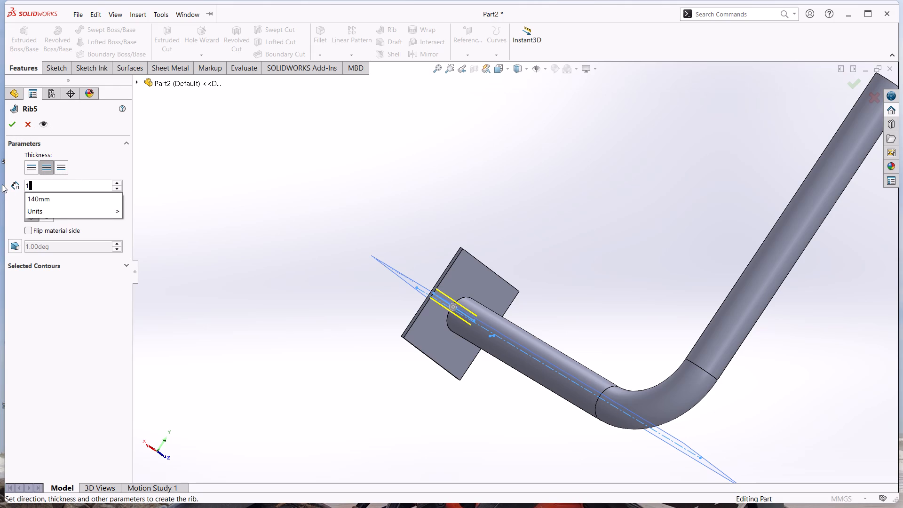
click(16, 120)
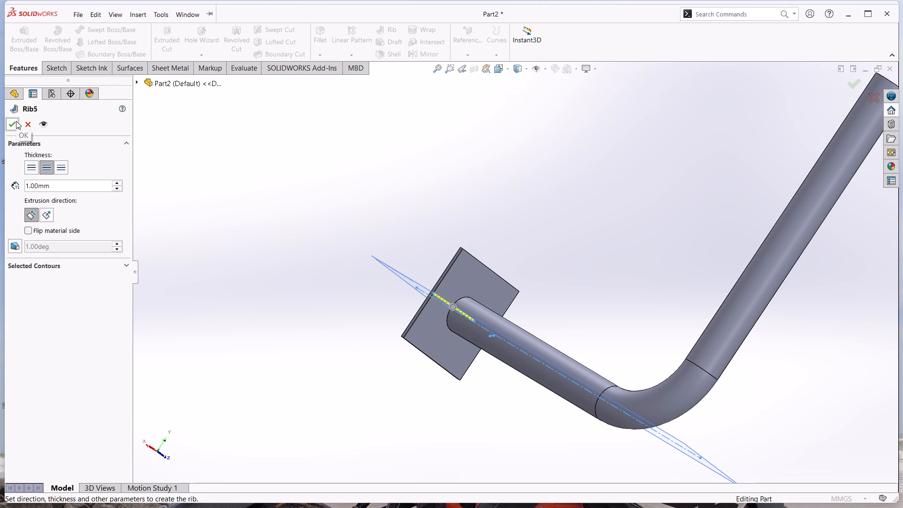
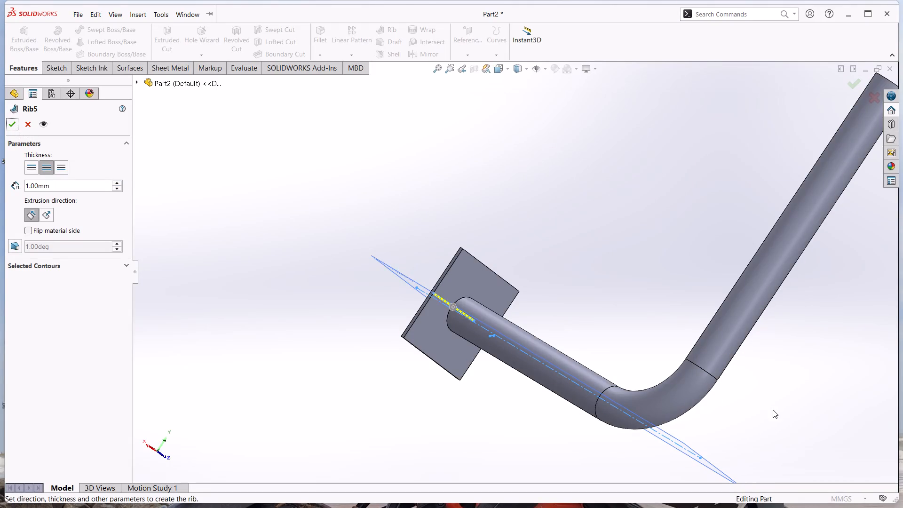
Examine the rib lines between the pipe and the square plate from several viewing angles.
middle_drag(775, 410, 754, 338)
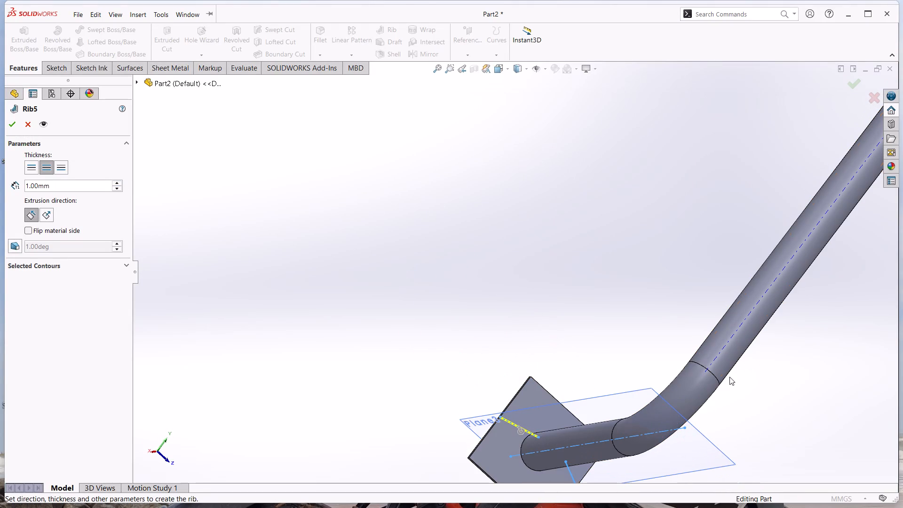
scroll(732, 397, up, 2)
scroll(638, 437, down, 4)
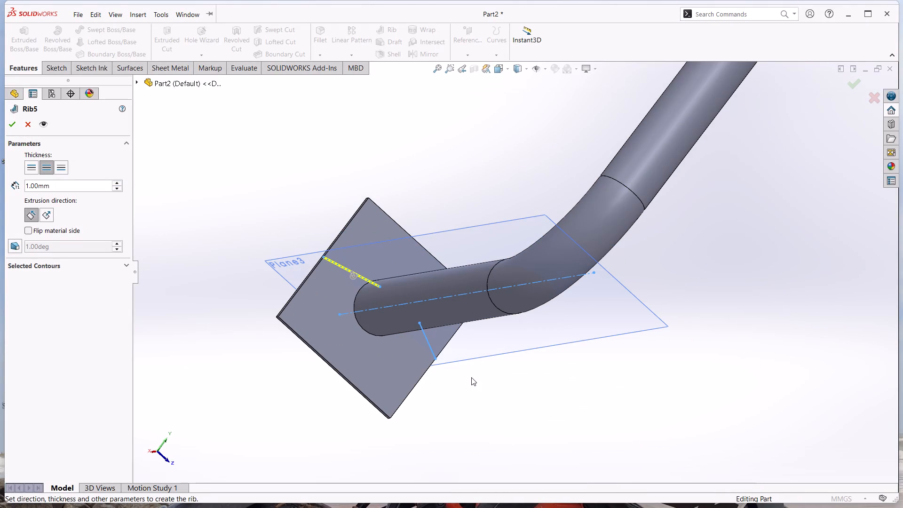
middle_drag(477, 399, 486, 367)
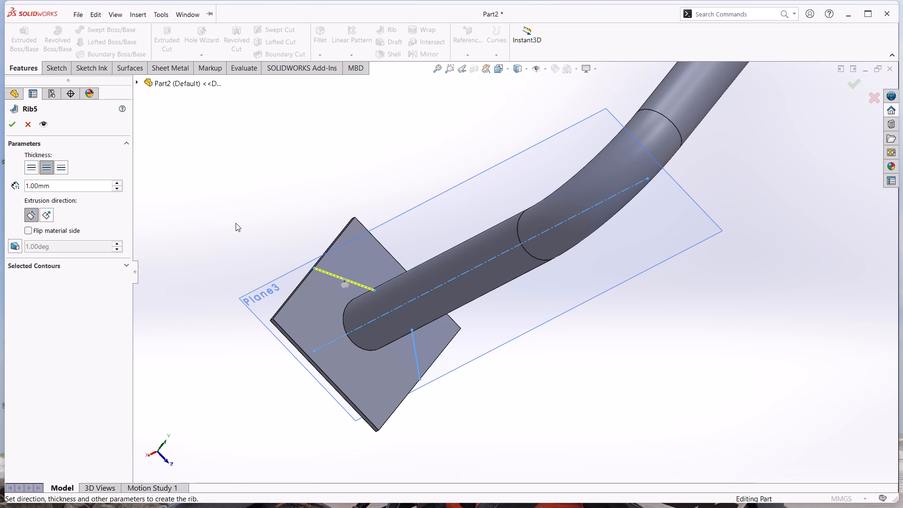
middle_drag(238, 222, 220, 230)
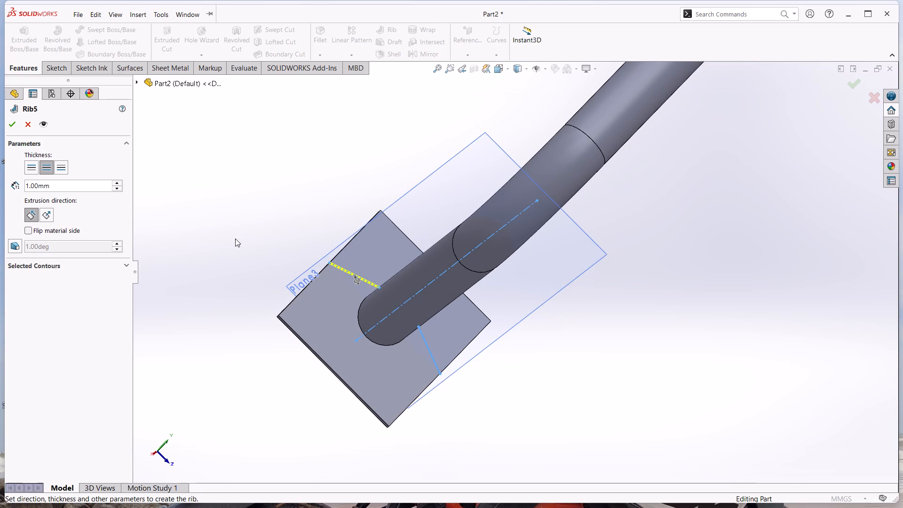
middle_drag(553, 369, 553, 368)
middle_drag(553, 368, 515, 326)
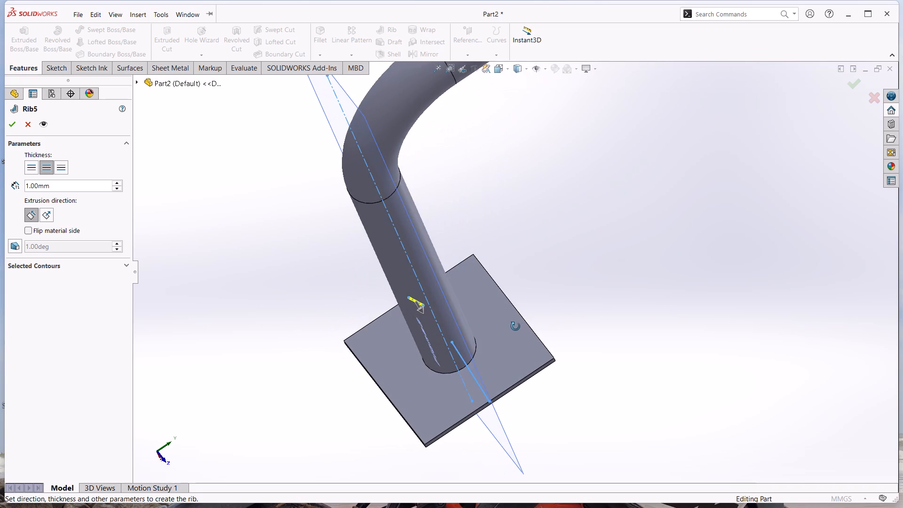
middle_drag(515, 326, 579, 358)
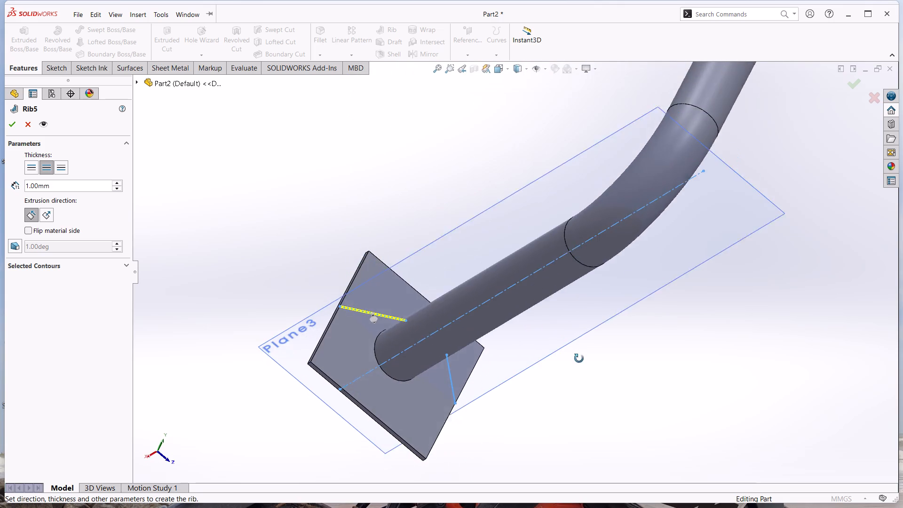
middle_drag(579, 358, 582, 372)
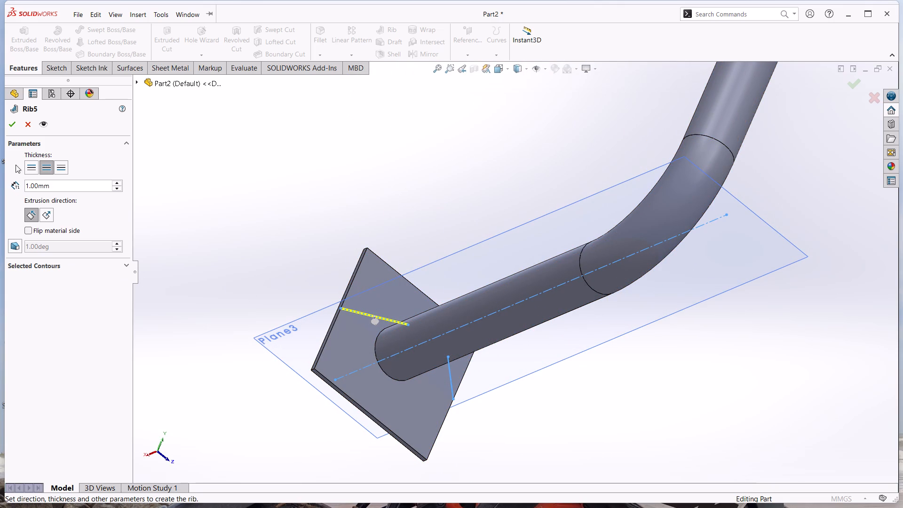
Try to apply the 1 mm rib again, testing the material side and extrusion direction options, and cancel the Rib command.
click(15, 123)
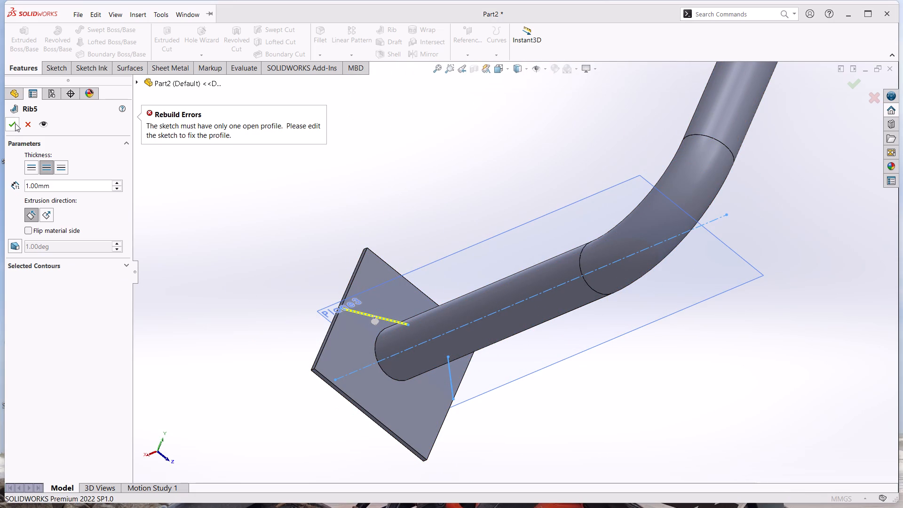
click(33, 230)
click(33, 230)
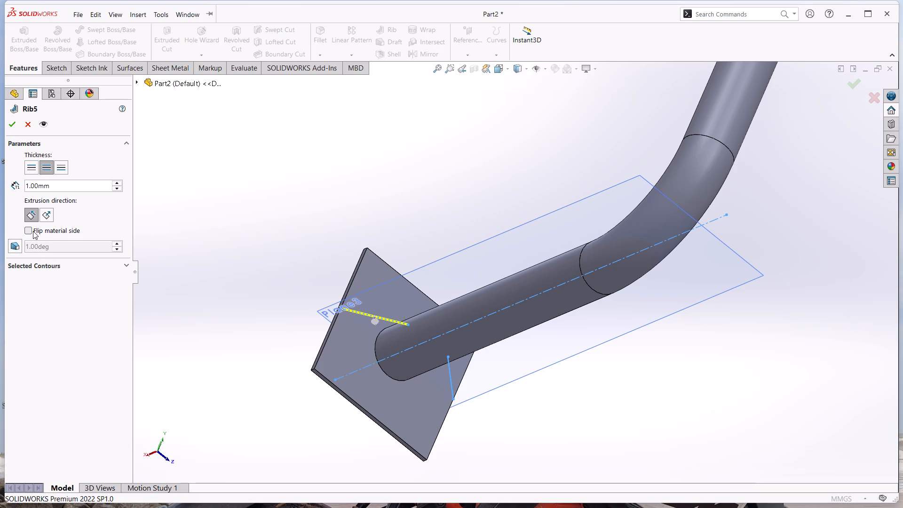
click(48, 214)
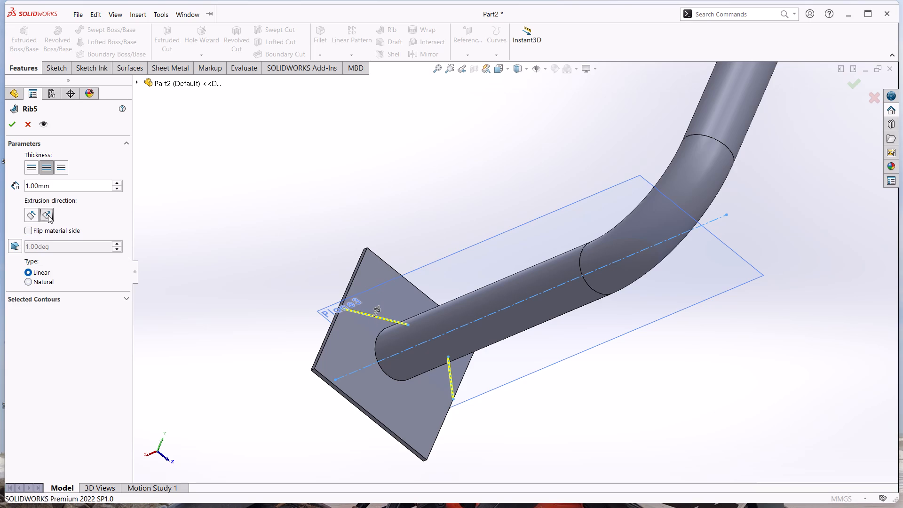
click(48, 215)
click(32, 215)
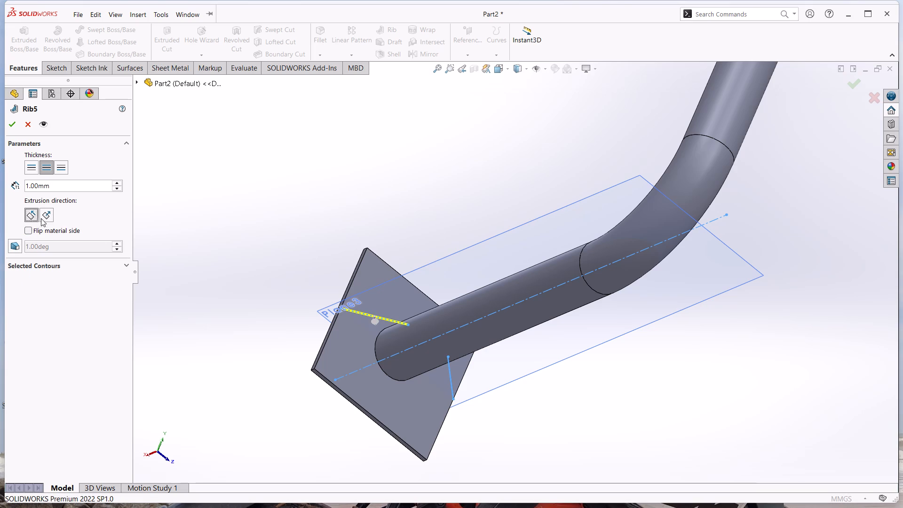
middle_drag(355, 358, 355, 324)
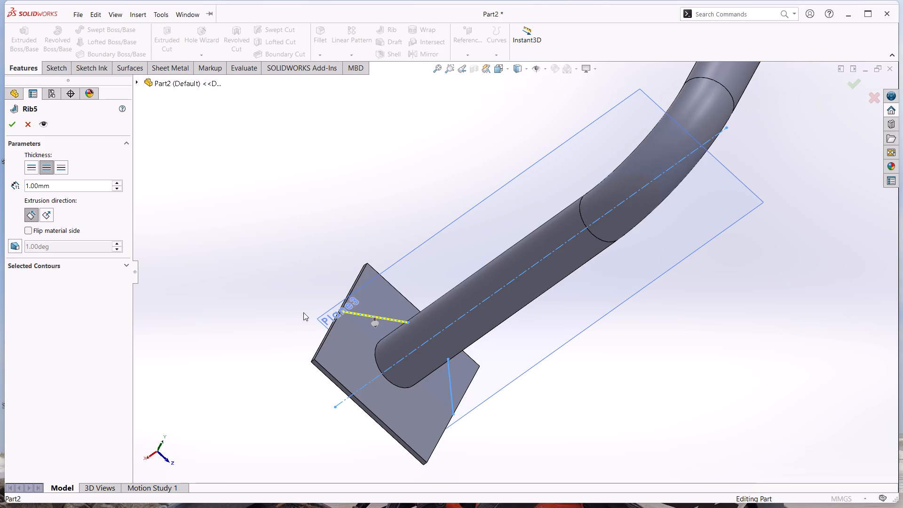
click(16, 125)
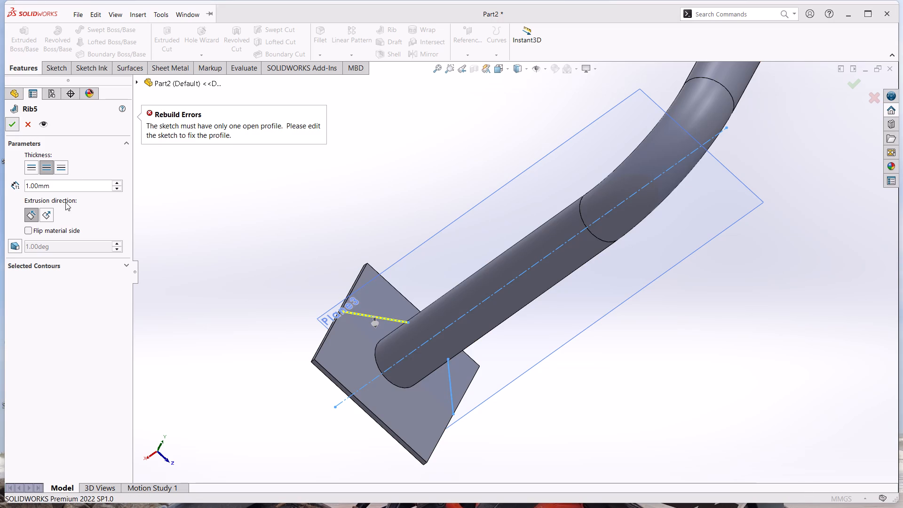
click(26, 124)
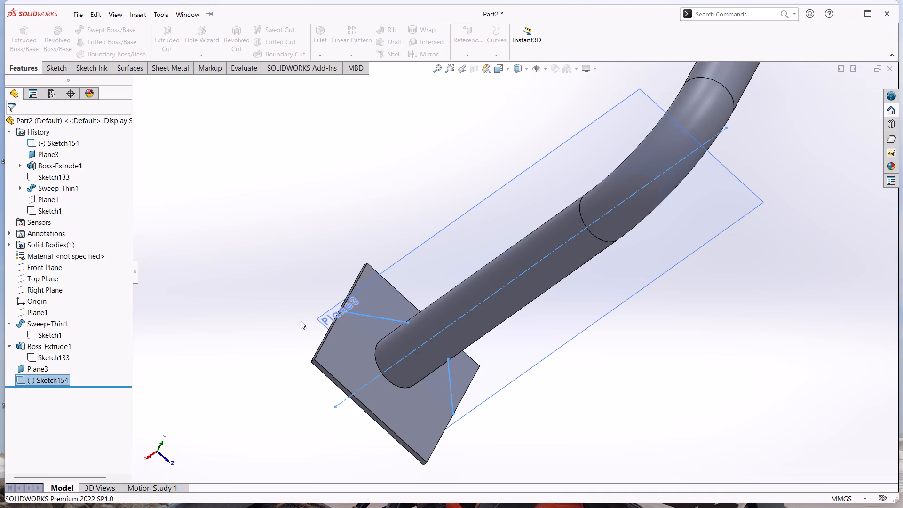
Delete Sketch154 containing the two mirrored rib lines.
click(58, 377)
click(110, 378)
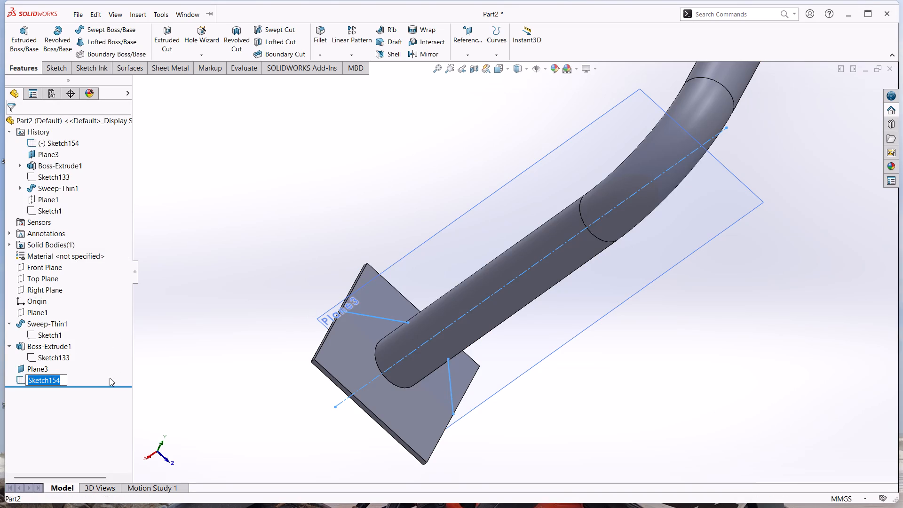
right_click(78, 400)
right_click(57, 381)
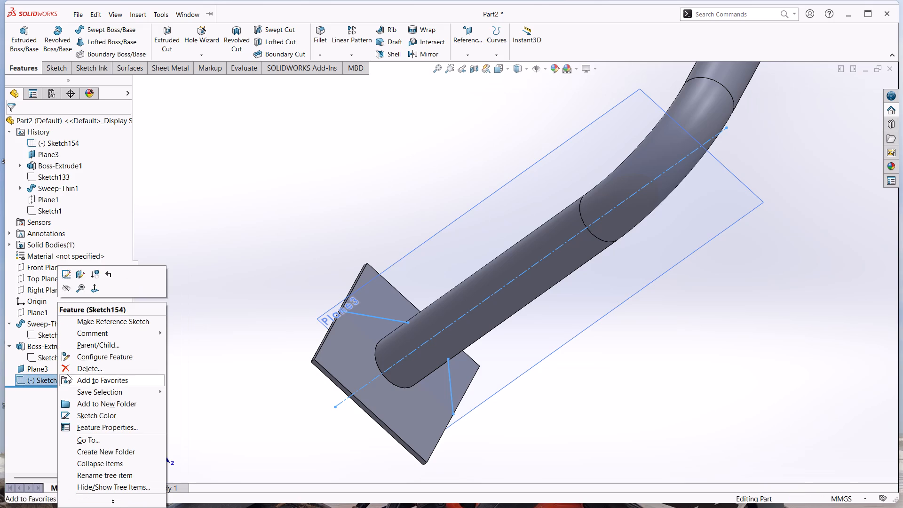
click(79, 368)
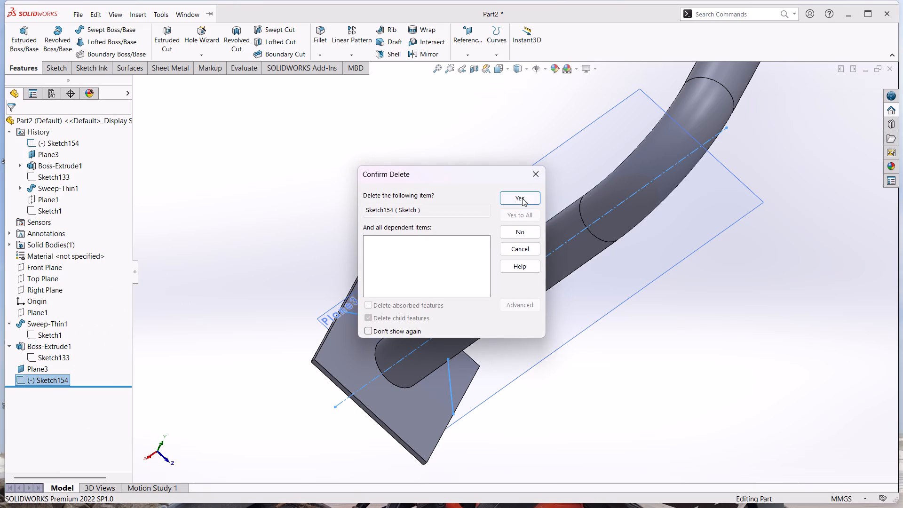
click(523, 196)
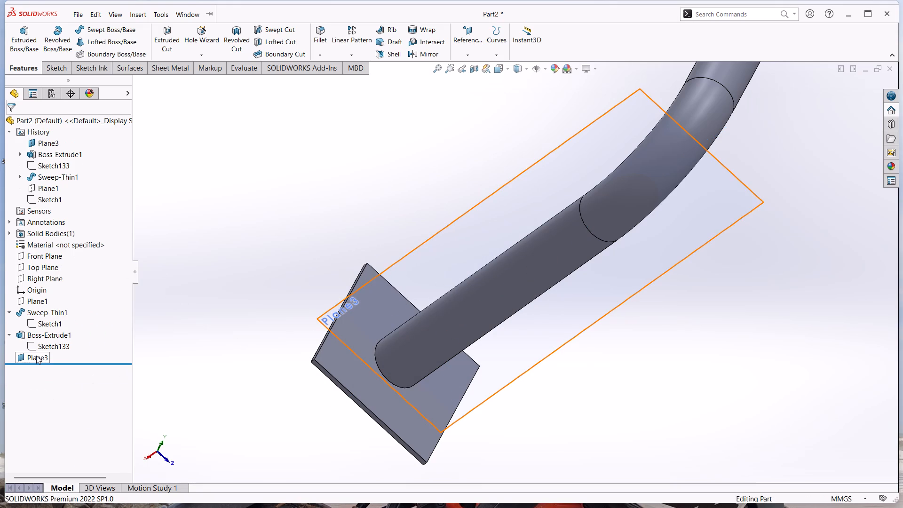
On Plane3, sketch a horizontal line about 3.2 mm long within the plate thickness, continuing into a sloped line about 63 mm long to the pipe's edge.
click(36, 356)
click(45, 341)
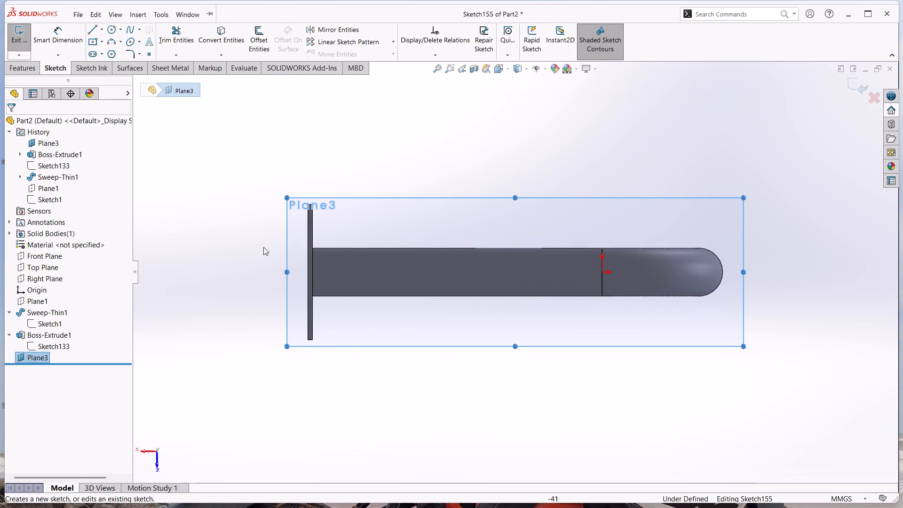
scroll(327, 224, down, 6)
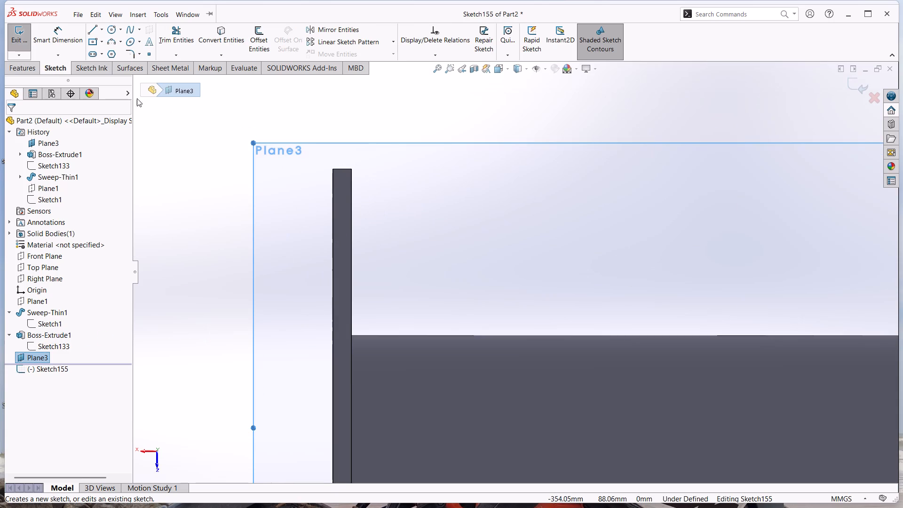
click(93, 27)
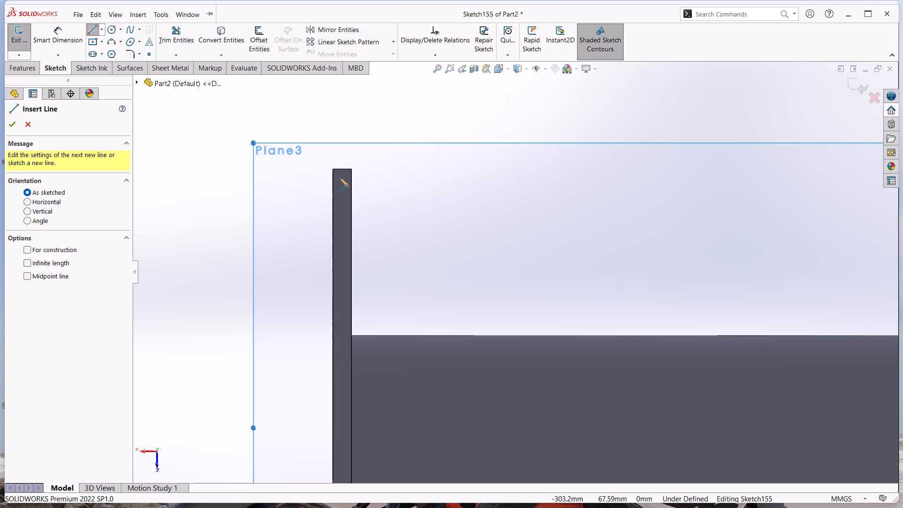
click(340, 177)
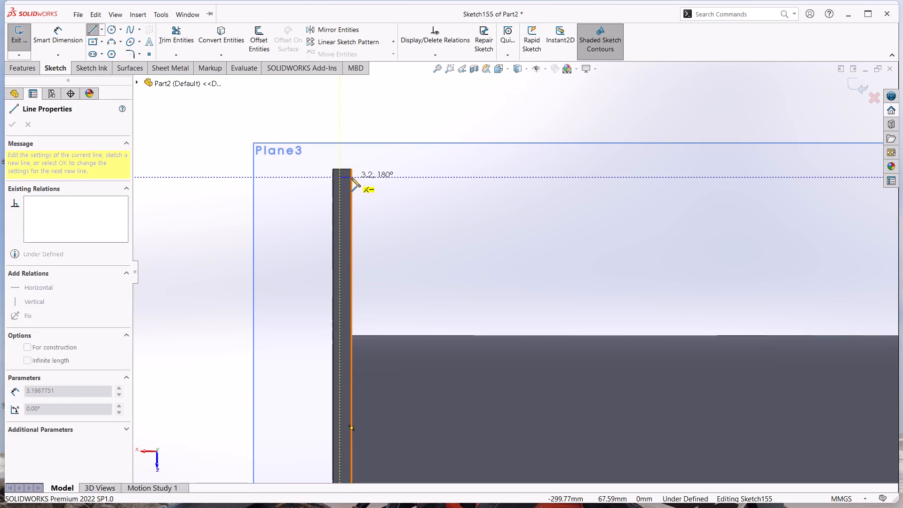
click(353, 178)
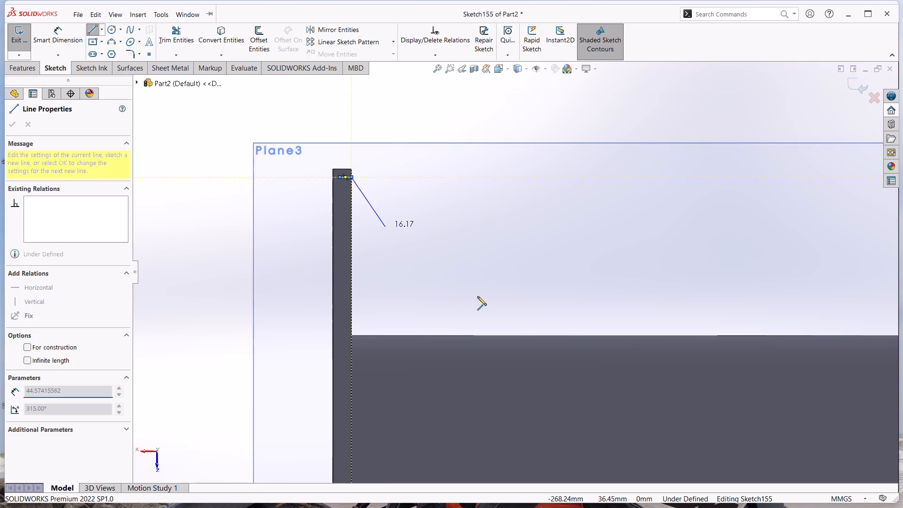
click(523, 334)
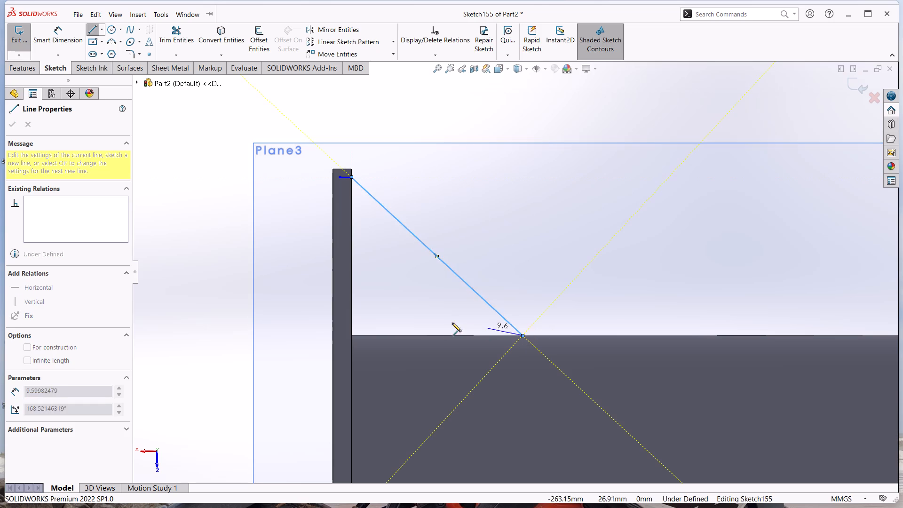
right_click(441, 319)
click(479, 325)
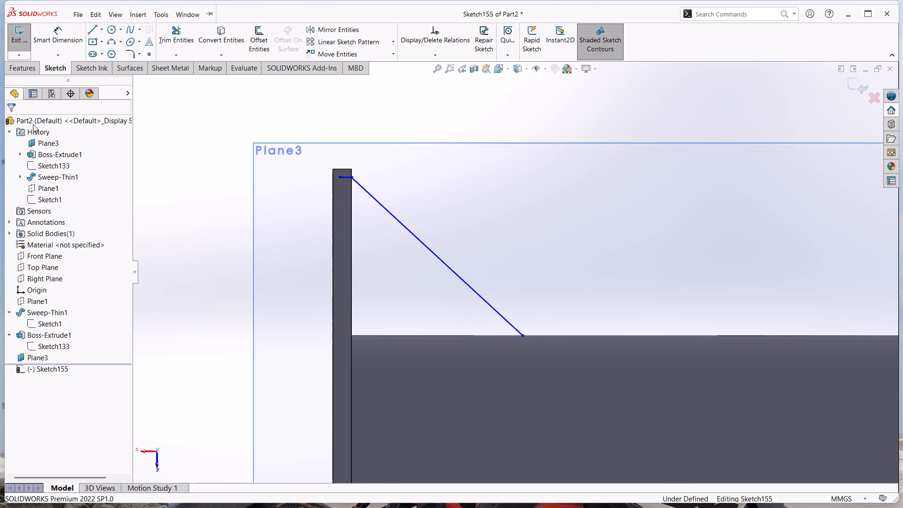
Dimension the angle between the sloped line and the plate's pipe-side face as 45°.
click(36, 33)
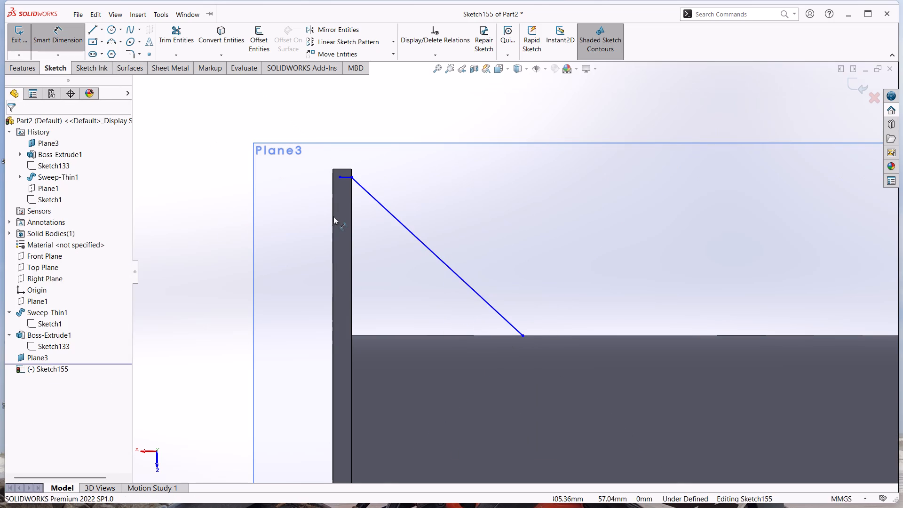
click(352, 214)
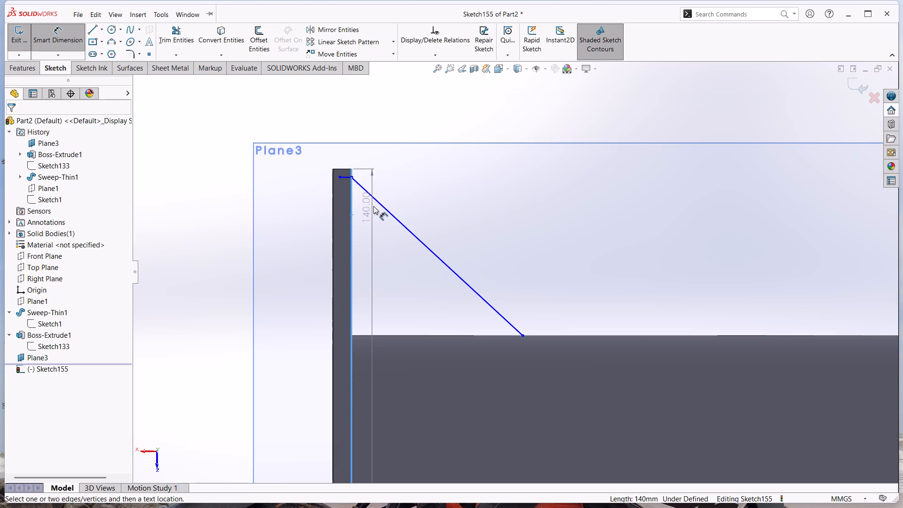
click(376, 200)
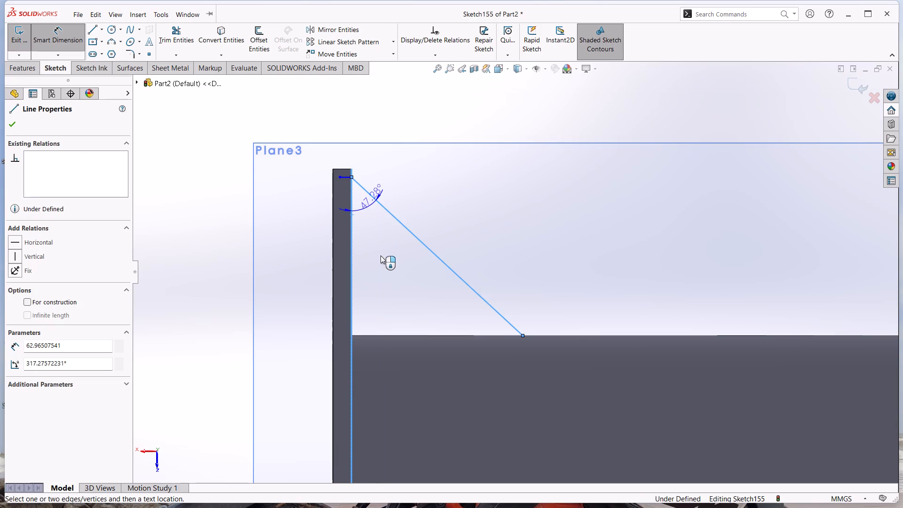
click(385, 269)
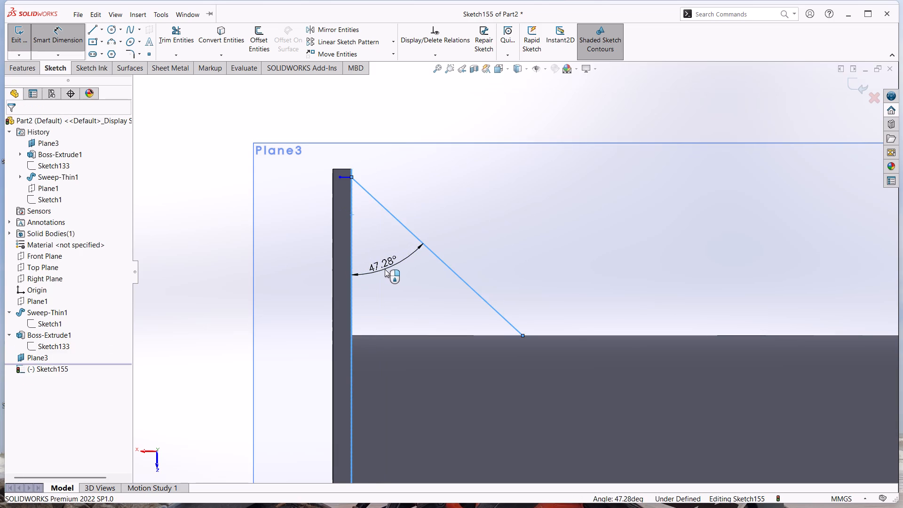
text(45)
key(Return)
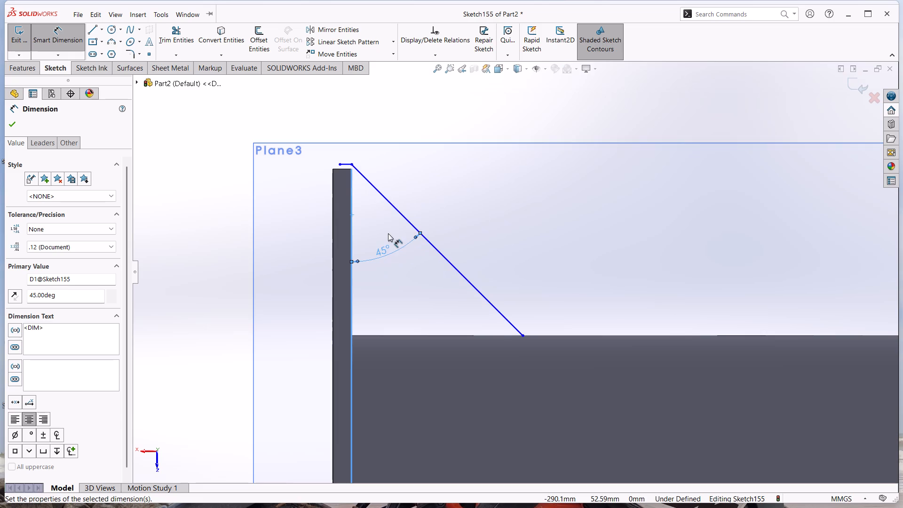
Dimension the short horizontal line at 1.5 mm from the plate's end edge.
click(348, 164)
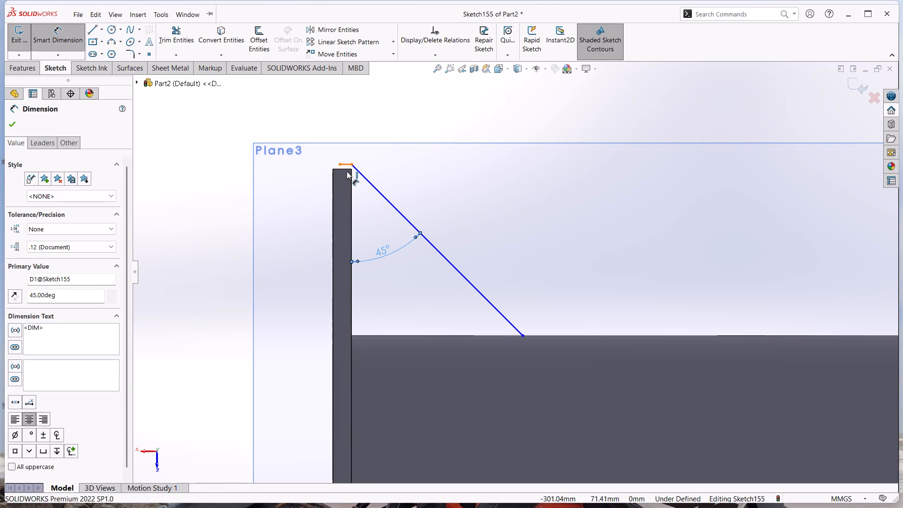
click(346, 169)
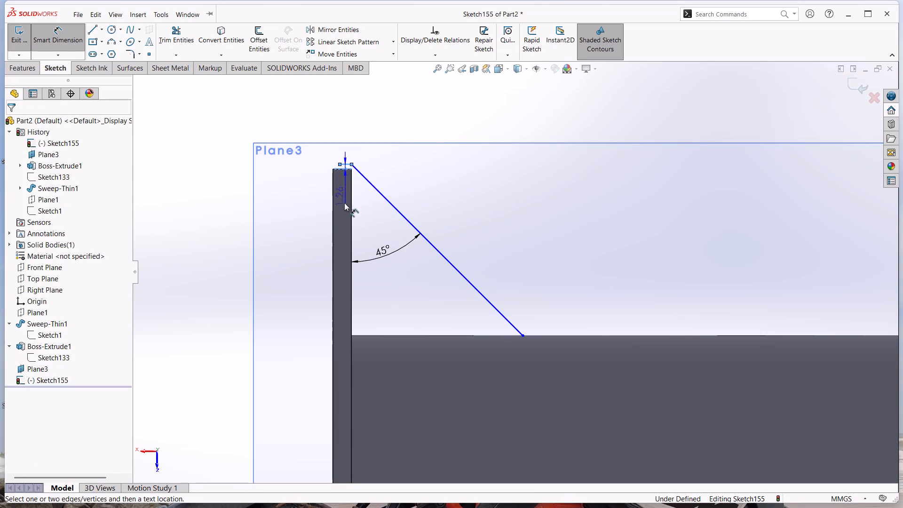
click(309, 212)
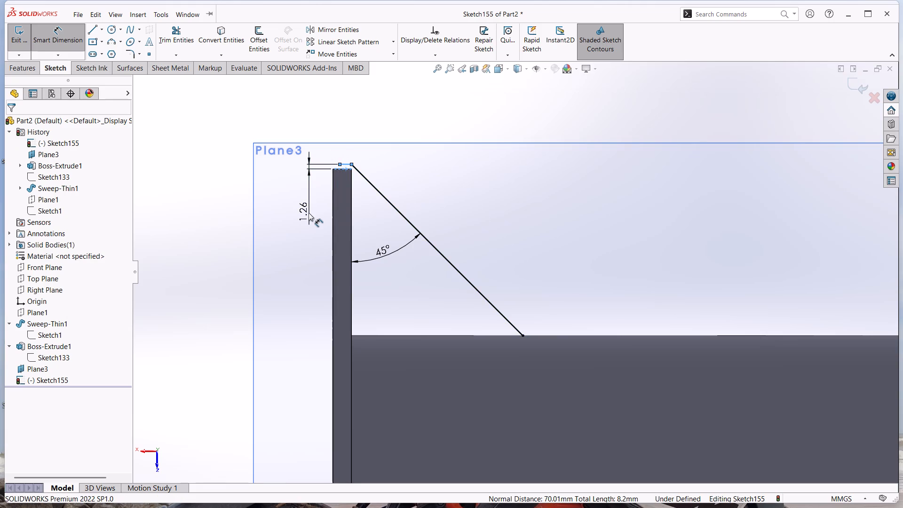
text(1.5)
key(Return)
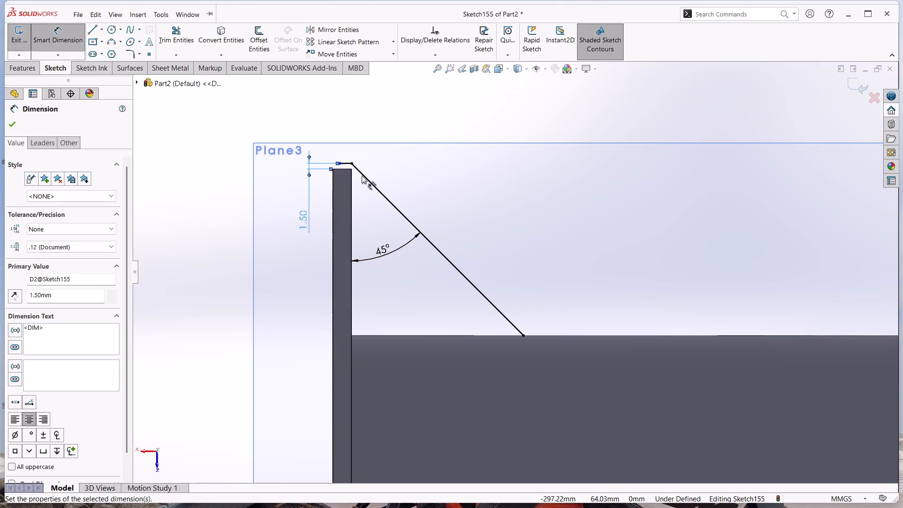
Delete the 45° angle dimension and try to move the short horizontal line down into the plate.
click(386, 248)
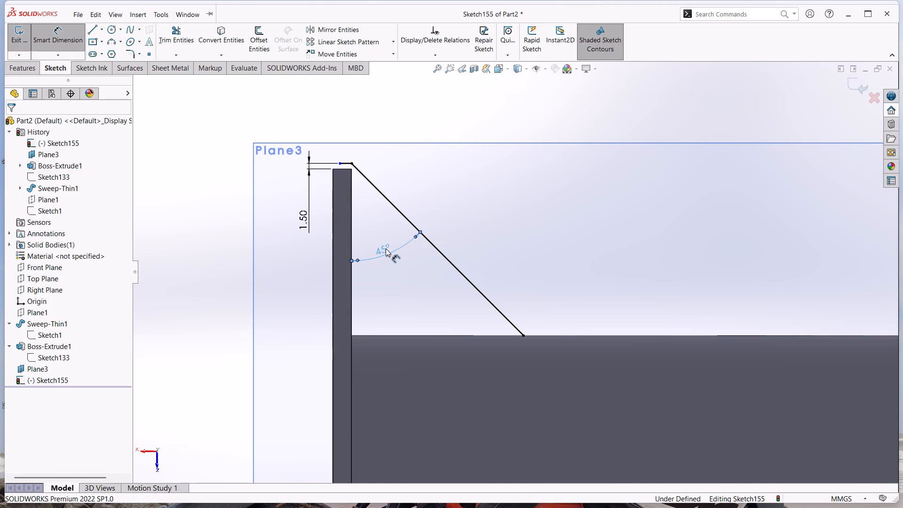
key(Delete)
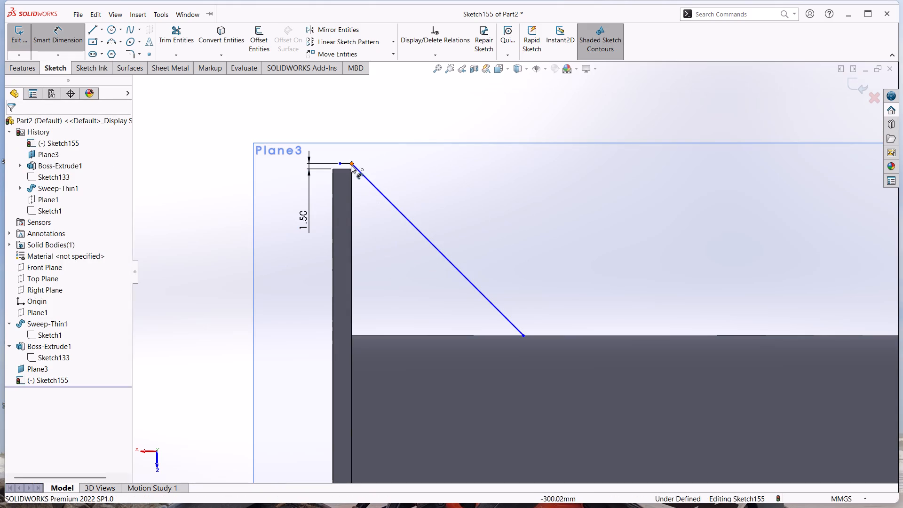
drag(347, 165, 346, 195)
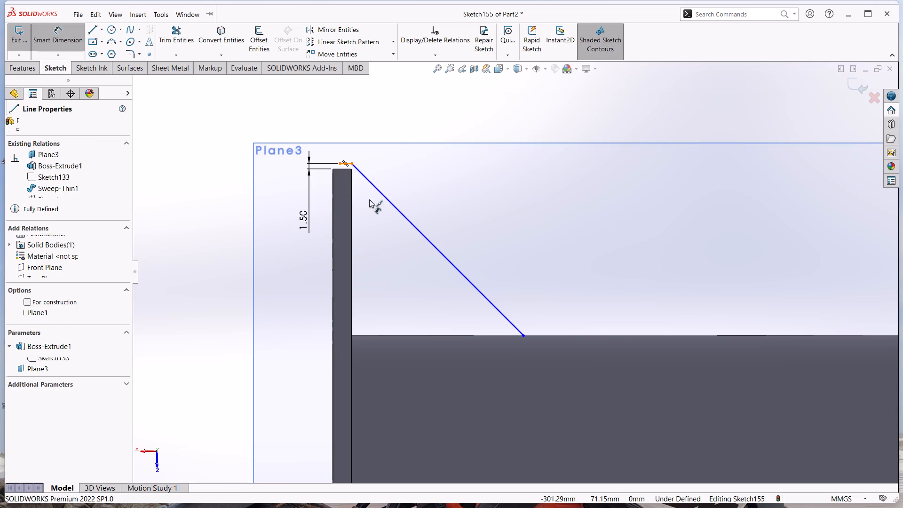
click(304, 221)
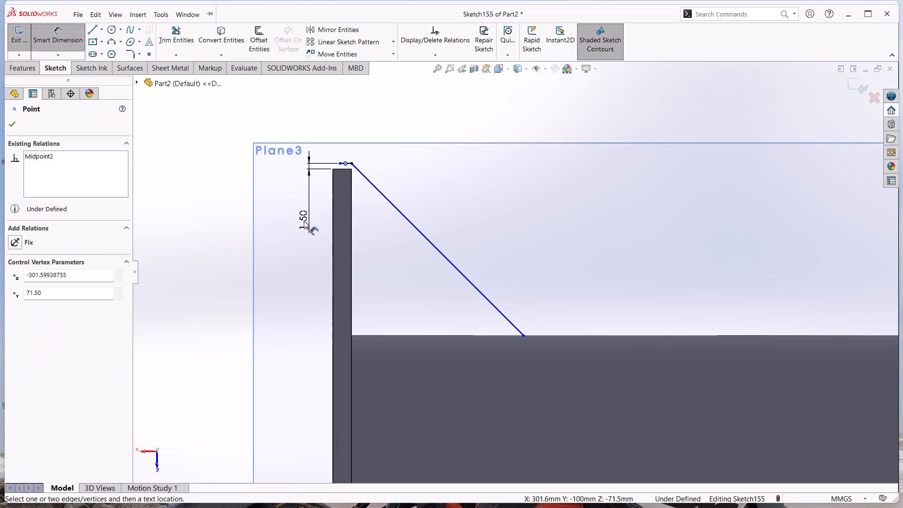
Undo the recent edits back through the 1.5 mm offset and 45° angle entries, and delete the remaining angle dimension.
key(ctrl+z)
key(ctrl+z)
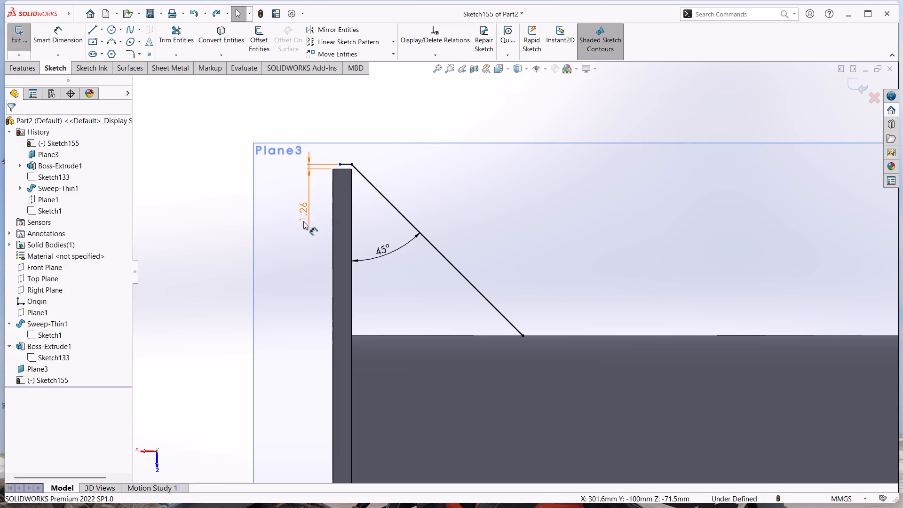
key(ctrl+z)
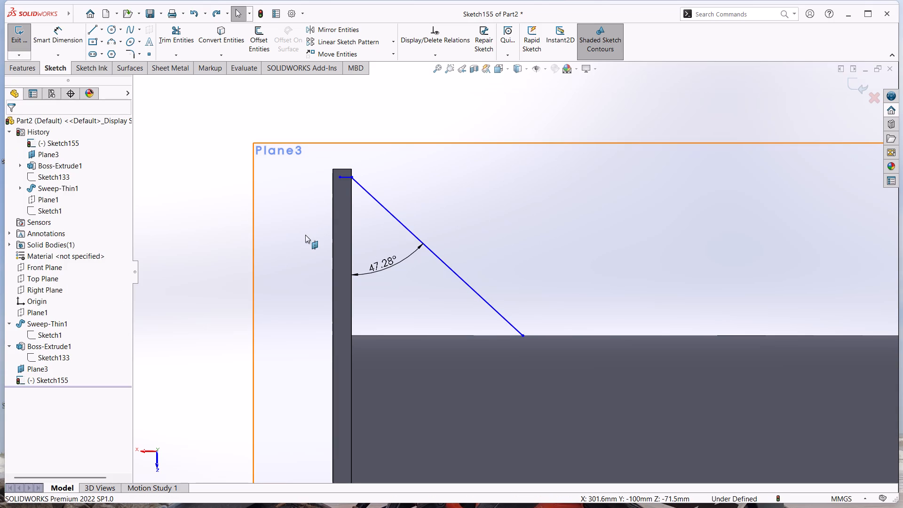
click(386, 263)
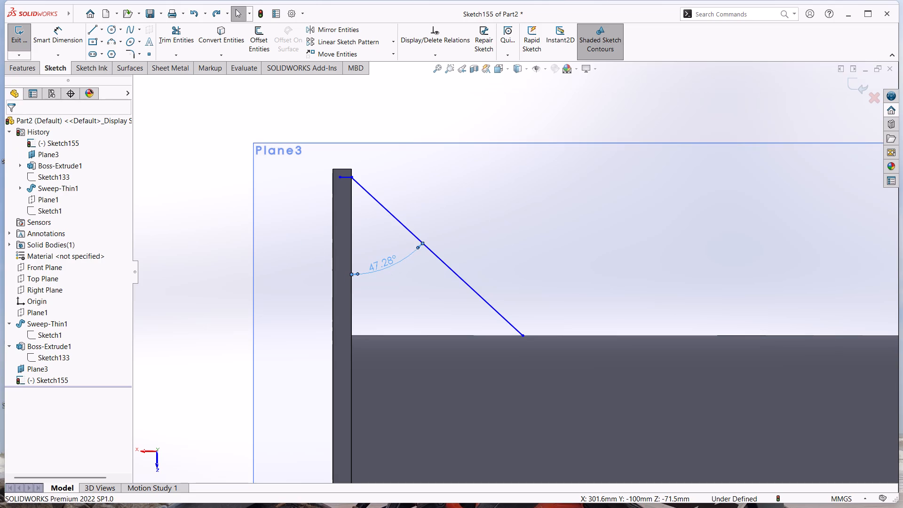
key(Delete)
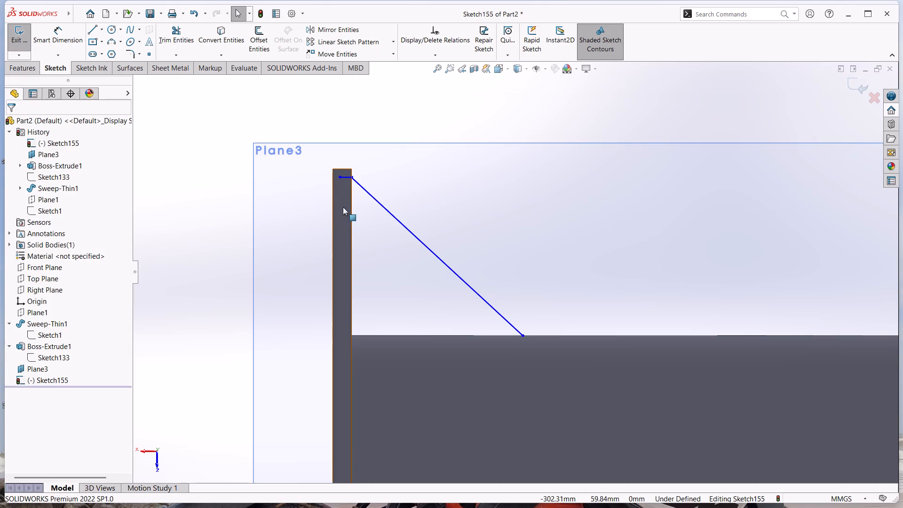
Dimension the short horizontal line at 0.5 mm from the plate's end edge.
click(70, 34)
scroll(348, 166, down, 3)
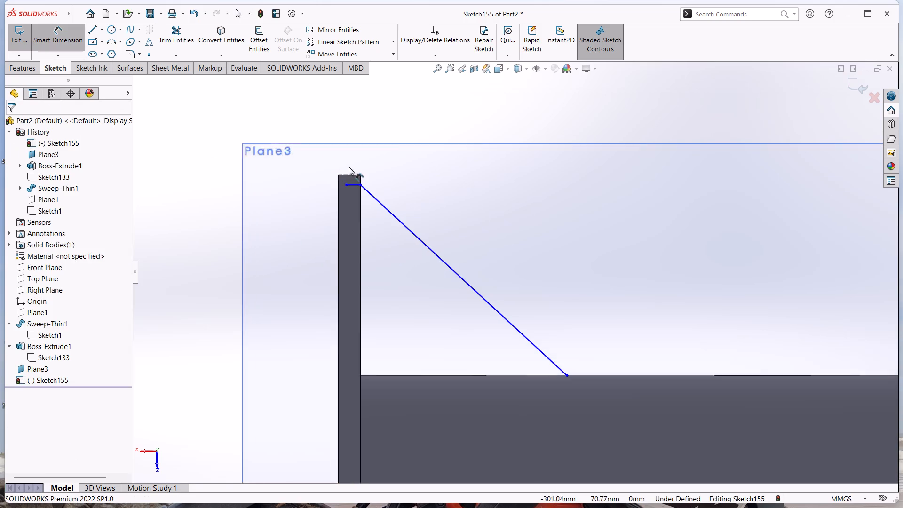
scroll(349, 167, down, 3)
click(427, 257)
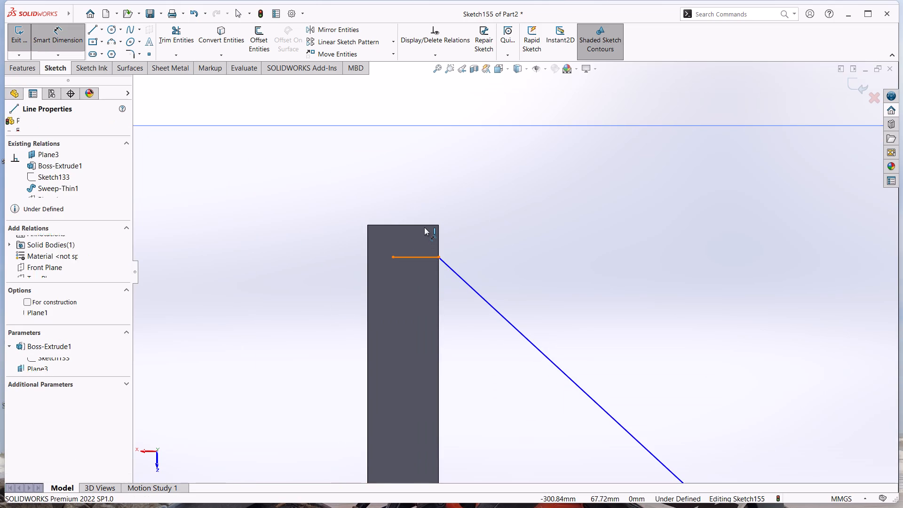
click(425, 226)
click(470, 240)
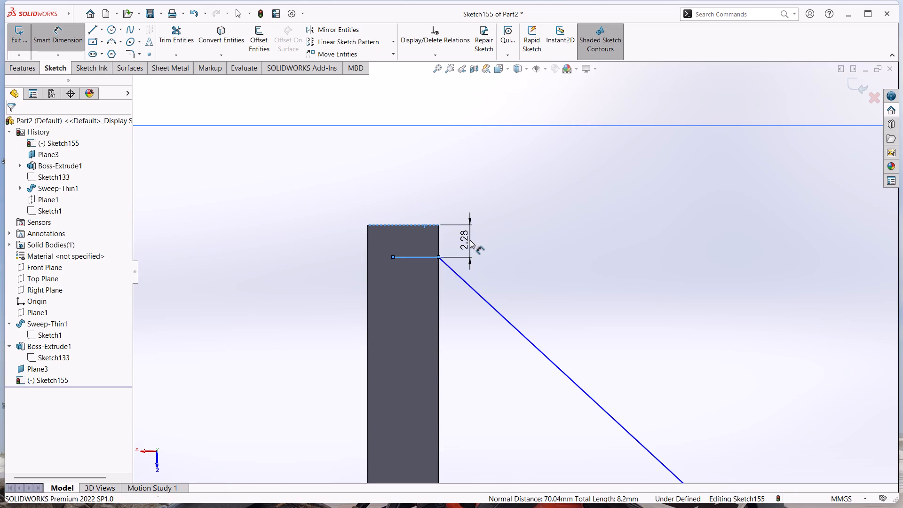
text(0.5)
key(Return)
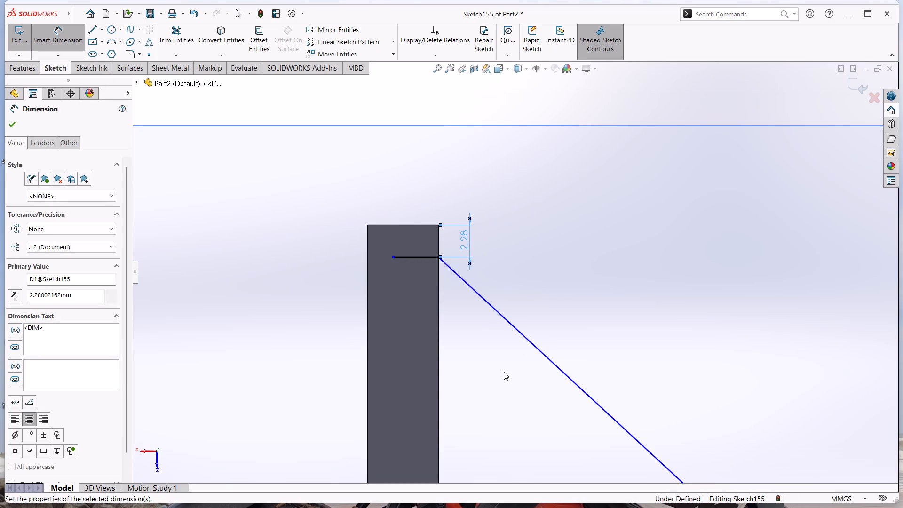
Dimension the angle between the plate's pipe-side face and the sloped line as 45°.
scroll(490, 374, up, 3)
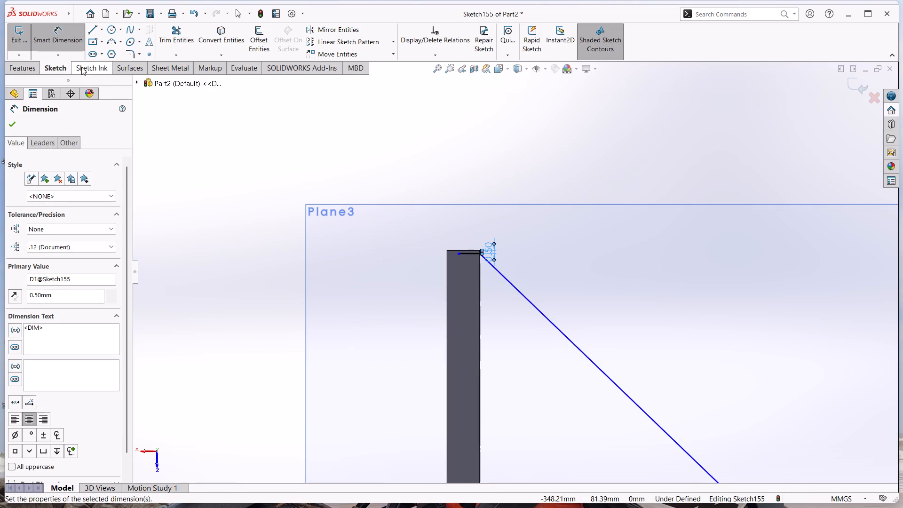
click(480, 366)
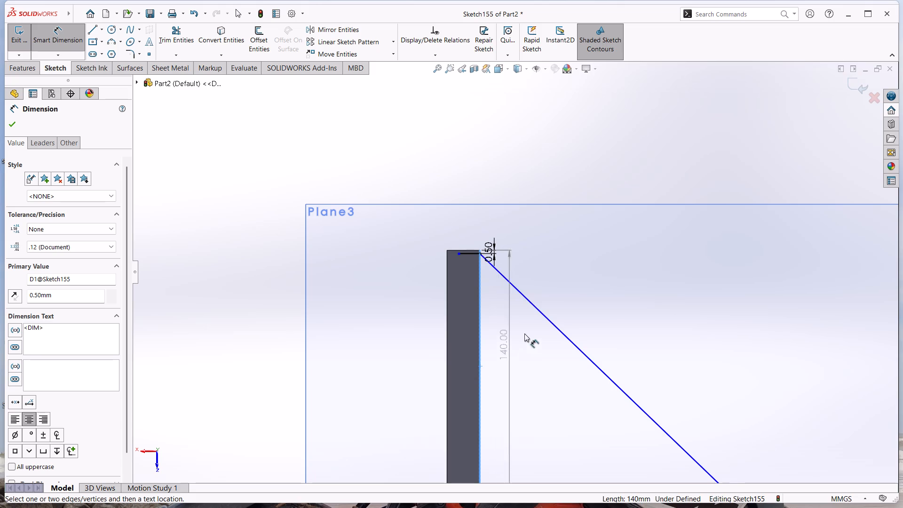
click(544, 314)
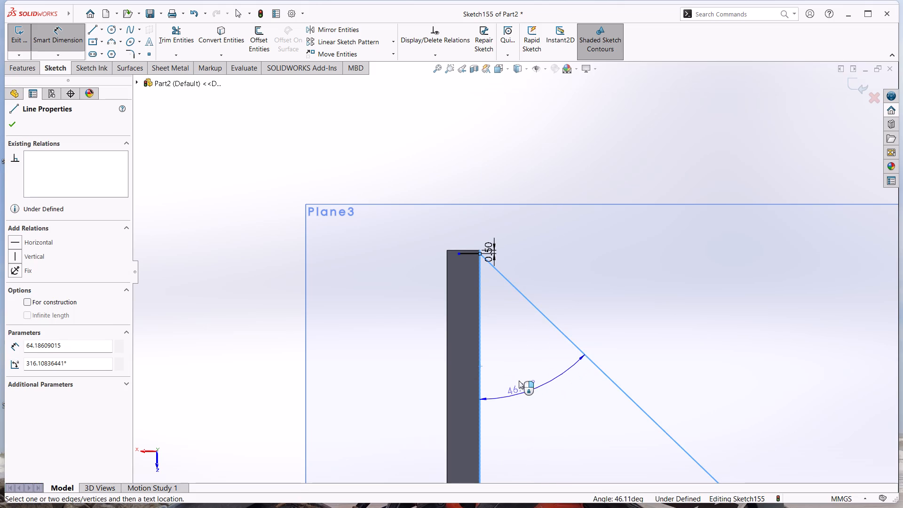
click(516, 336)
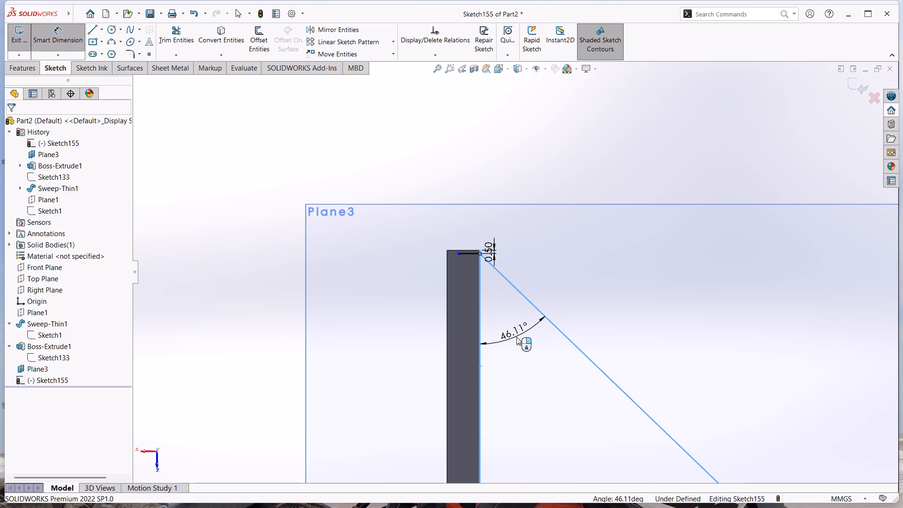
text(45)
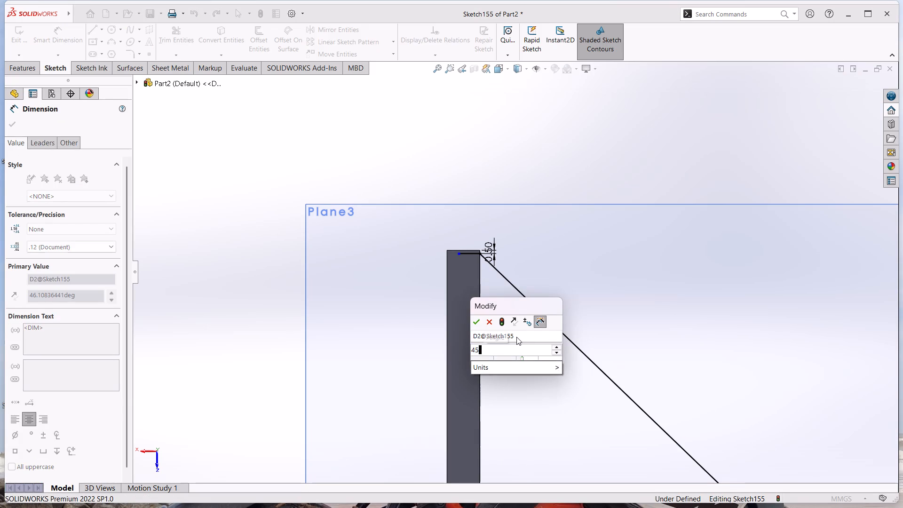
key(Return)
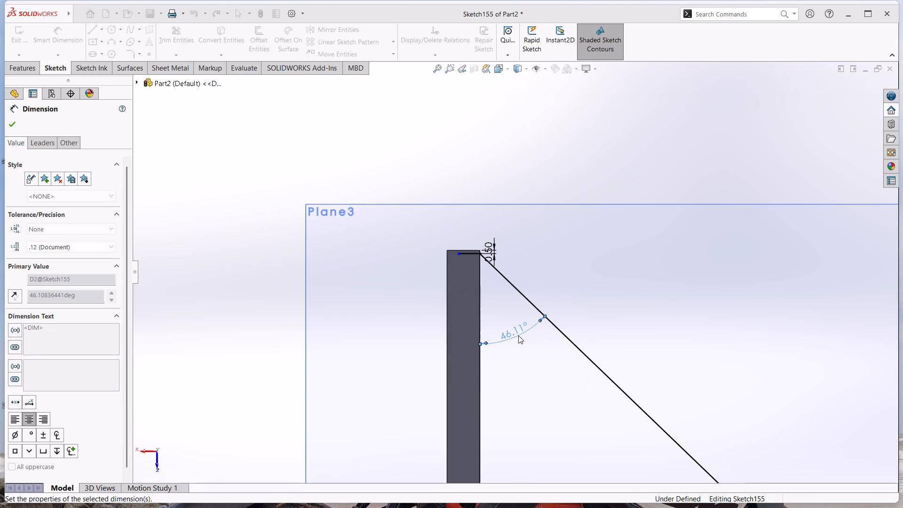
scroll(648, 354, up, 2)
scroll(611, 375, up, 2)
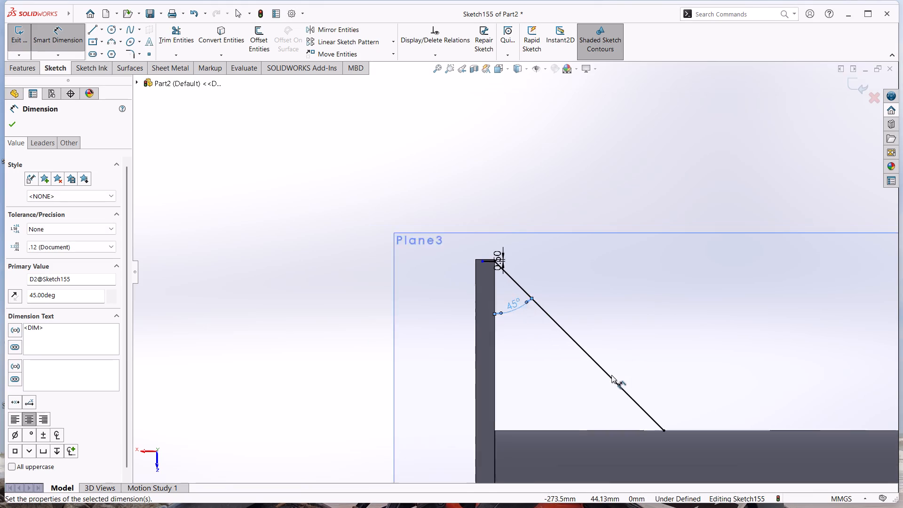
scroll(630, 385, down, 2)
click(240, 278)
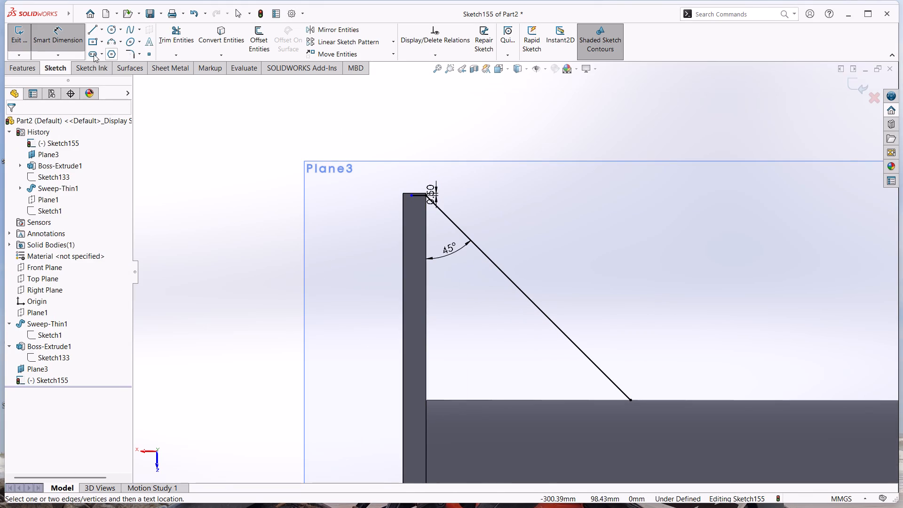
Exit the sketch and create a 10 mm thick rib from the open profile, with thickness on both sides.
click(21, 42)
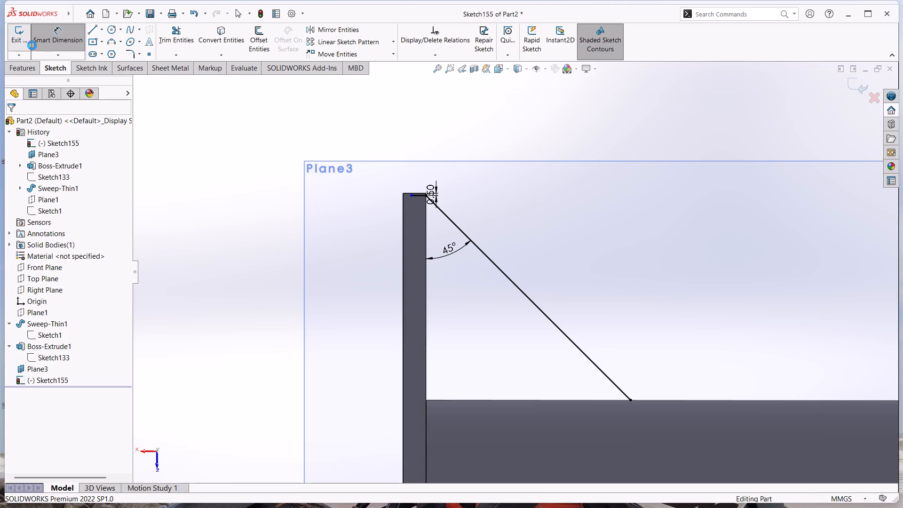
click(392, 29)
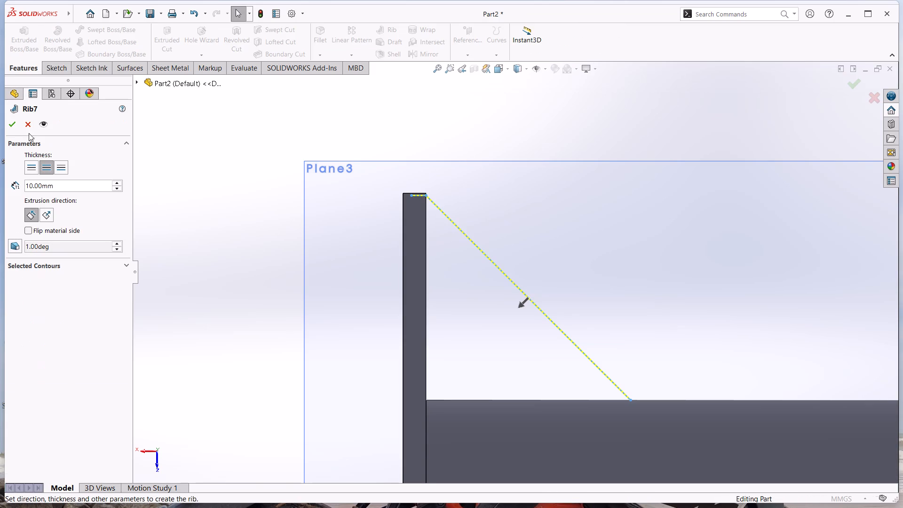
click(11, 124)
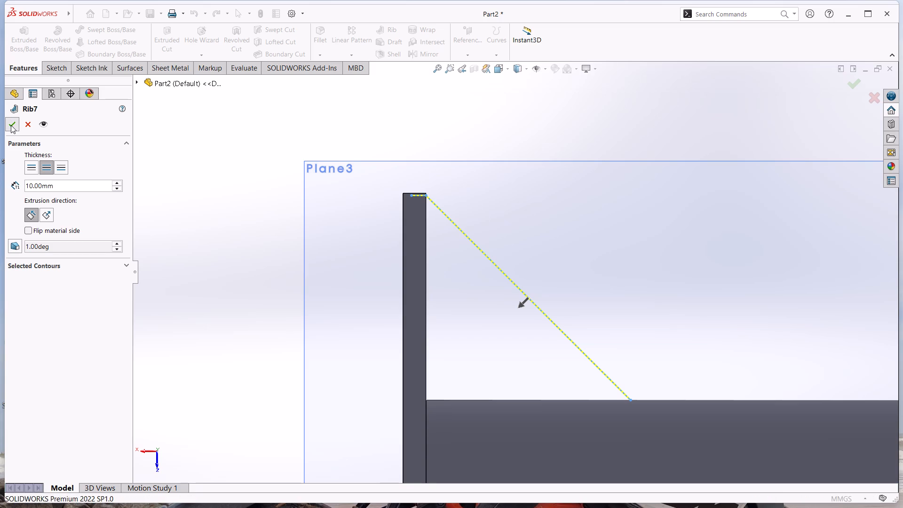
Examine the new rib between the plate and pipe from several angles, dismissing the save reminder.
middle_drag(462, 340, 455, 318)
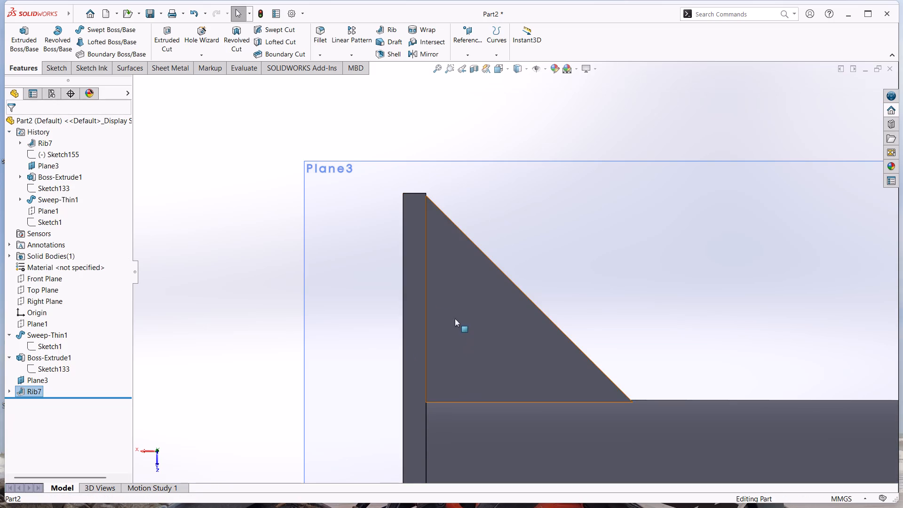
middle_drag(455, 318, 391, 338)
scroll(440, 298, down, 1)
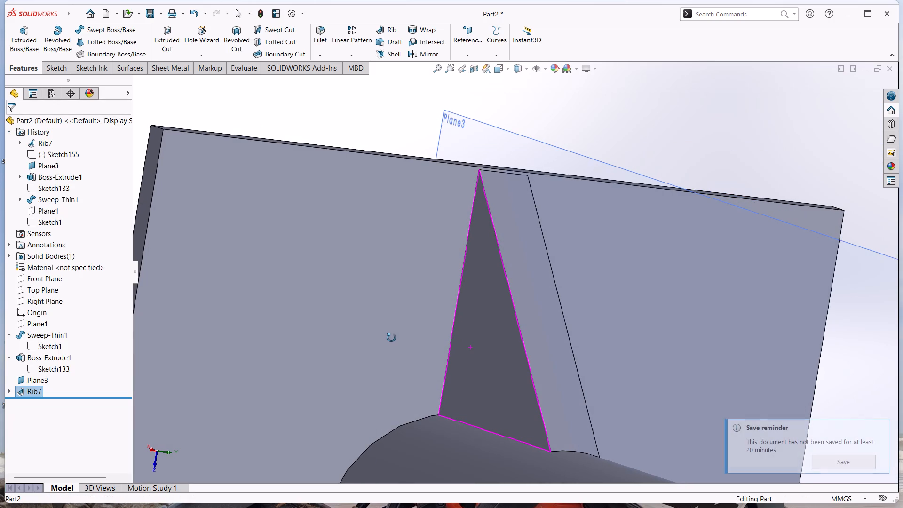
middle_drag(391, 338, 391, 338)
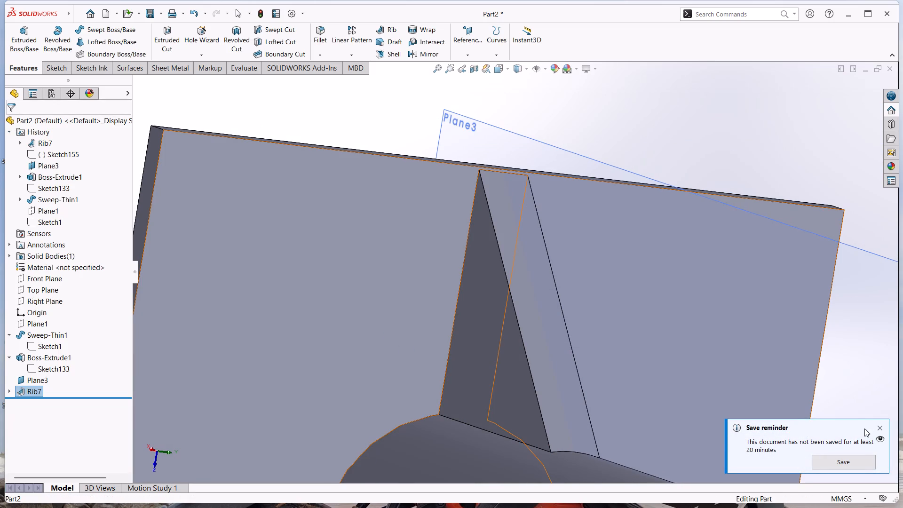
click(881, 428)
scroll(670, 380, up, 5)
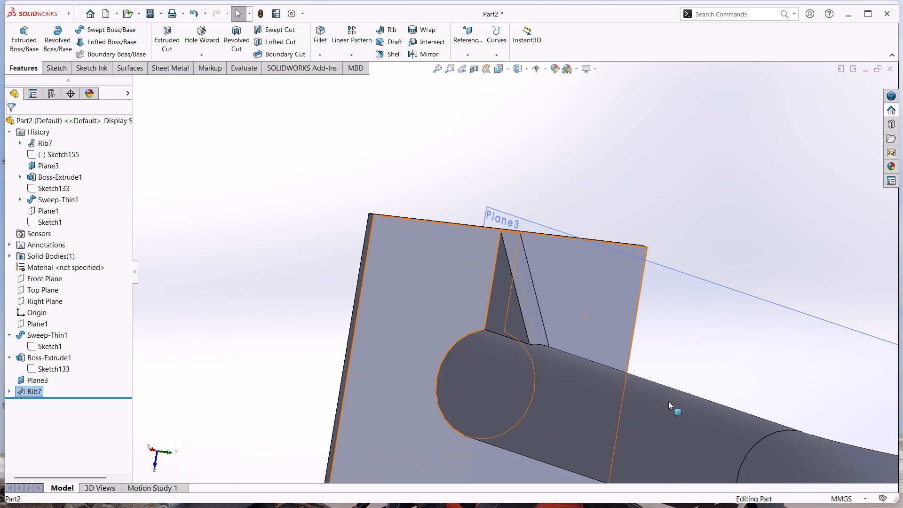
scroll(658, 423, up, 3)
scroll(630, 419, down, 4)
scroll(626, 420, up, 3)
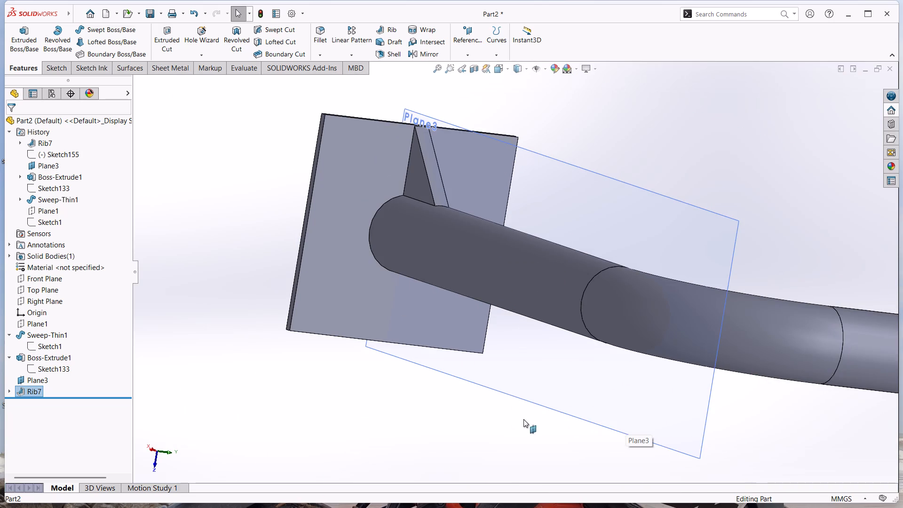
middle_drag(497, 425, 501, 360)
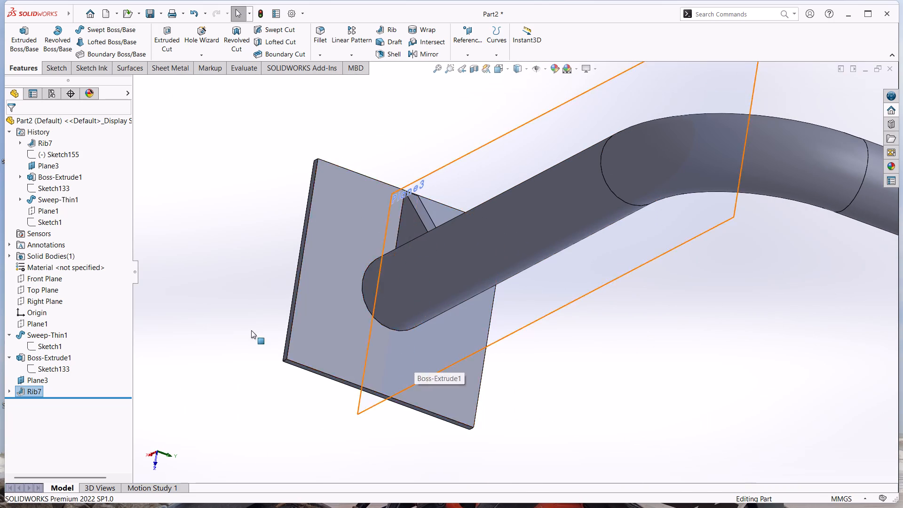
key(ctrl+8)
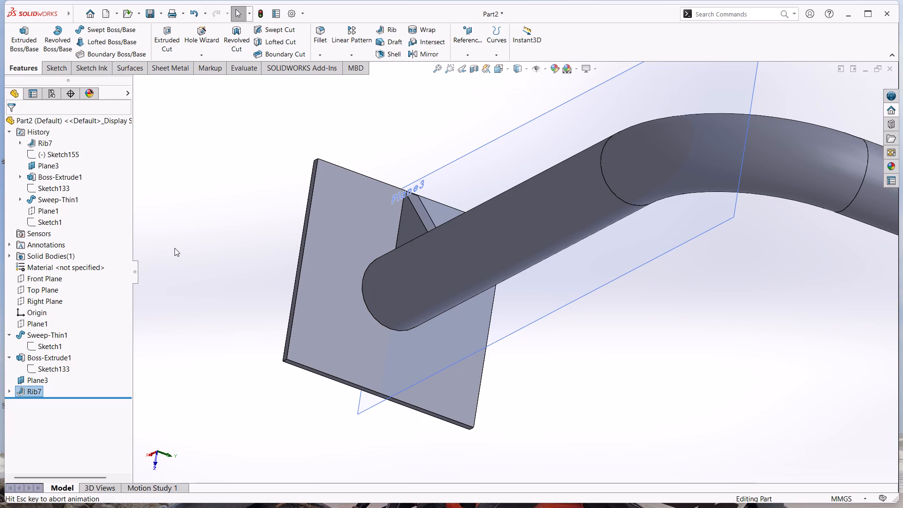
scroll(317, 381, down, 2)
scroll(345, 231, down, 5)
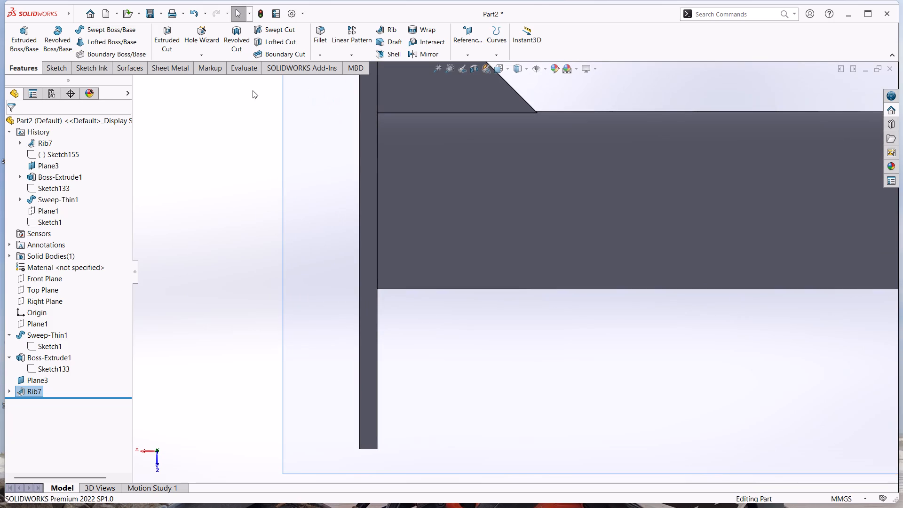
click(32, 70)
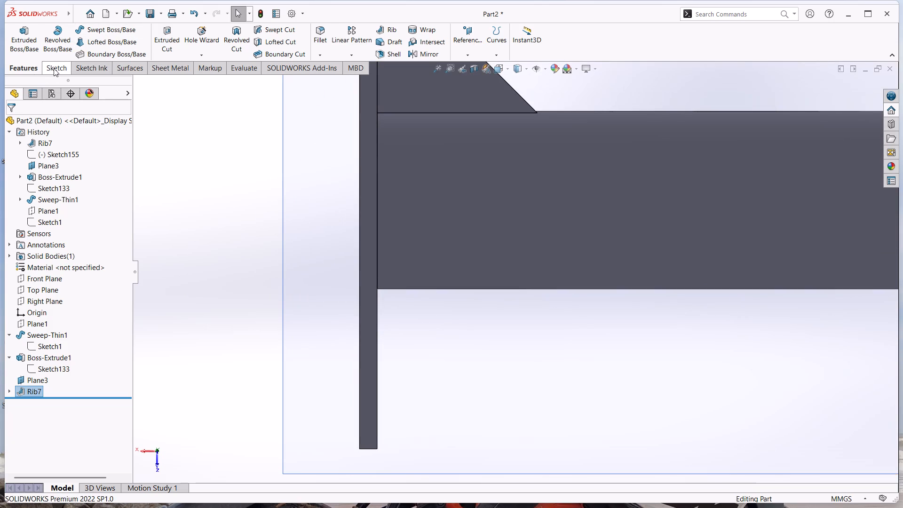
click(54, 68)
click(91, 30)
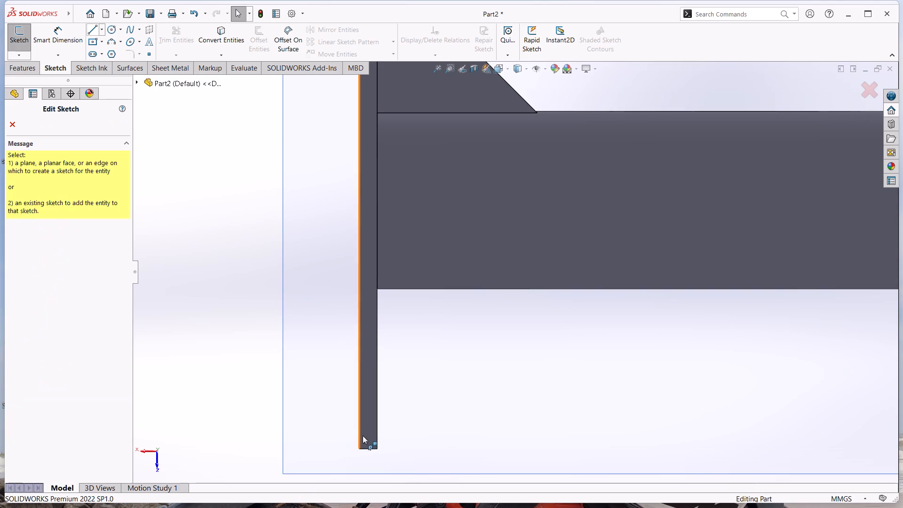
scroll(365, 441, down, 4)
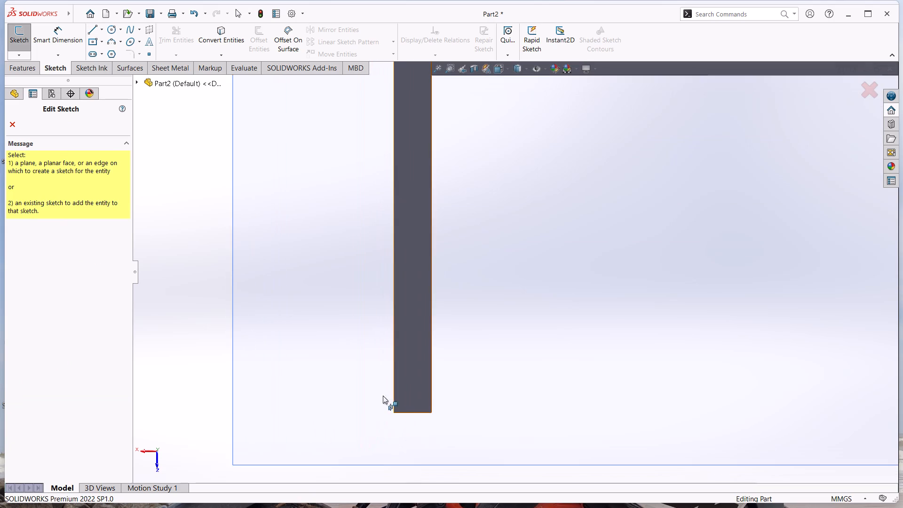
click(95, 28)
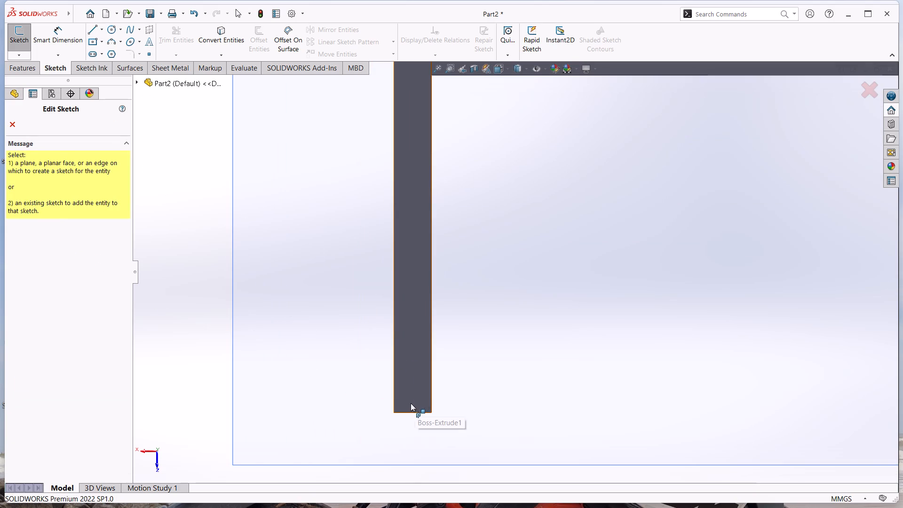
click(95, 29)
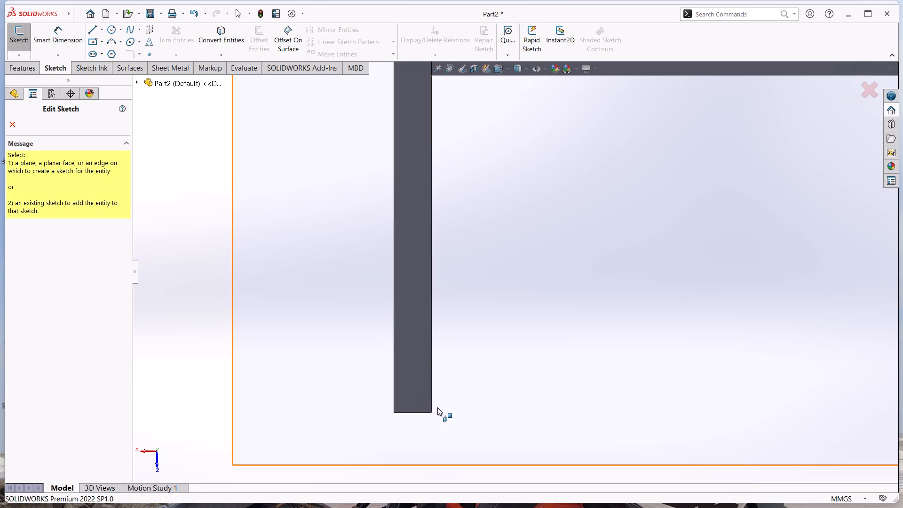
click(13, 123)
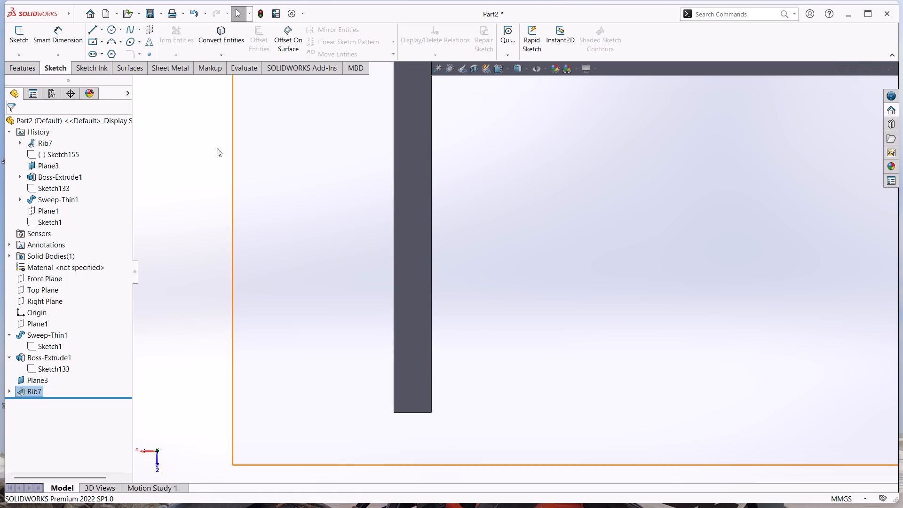
Start a sketch on Plane3 and draw a sloped line about 62 mm long from the plate's pipe-side face to the pipe's edge, opposite the existing rib.
right_click(35, 379)
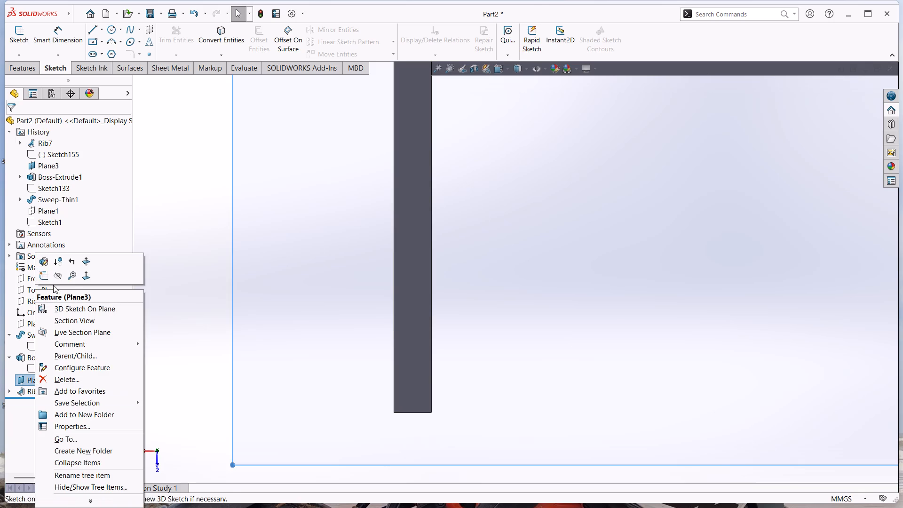
click(41, 270)
scroll(308, 325, down, 5)
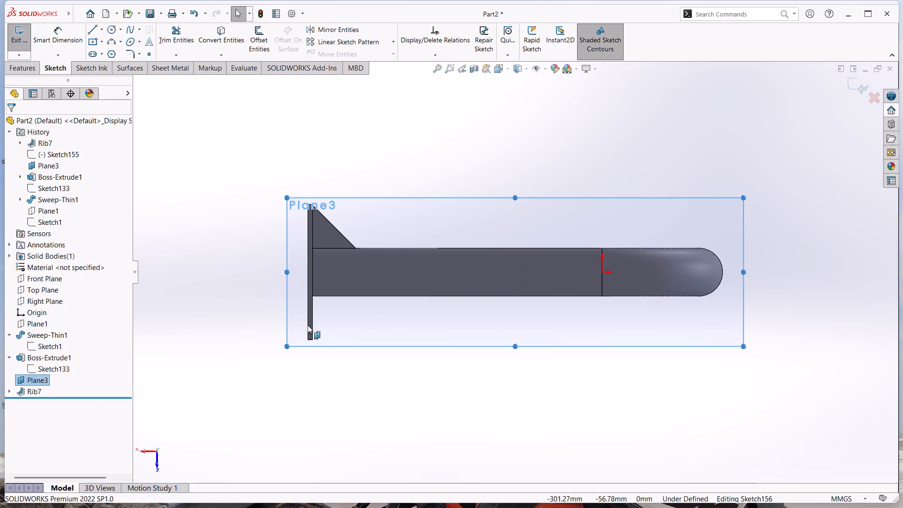
scroll(308, 325, down, 2)
scroll(377, 276, down, 4)
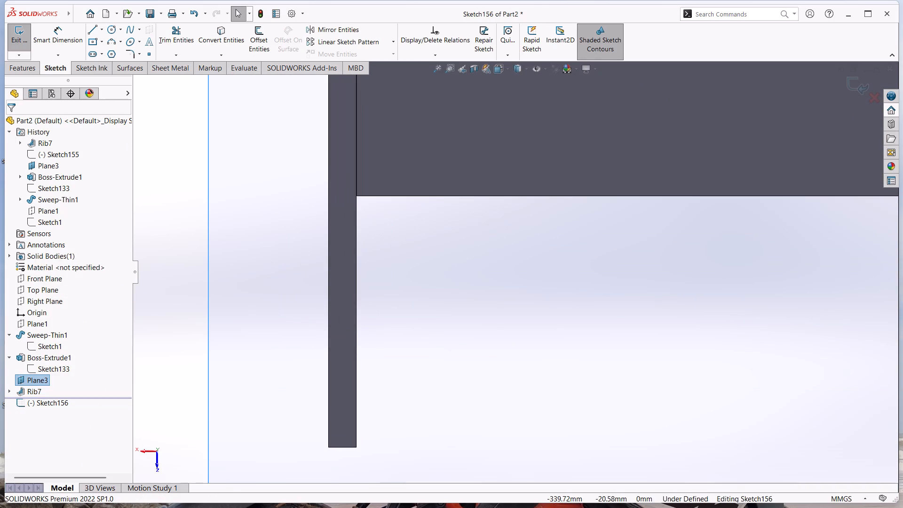
click(91, 30)
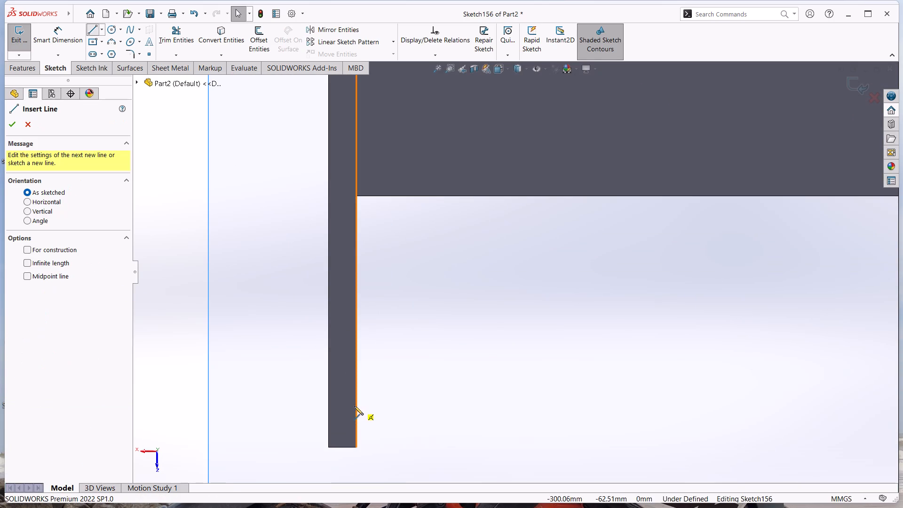
click(356, 435)
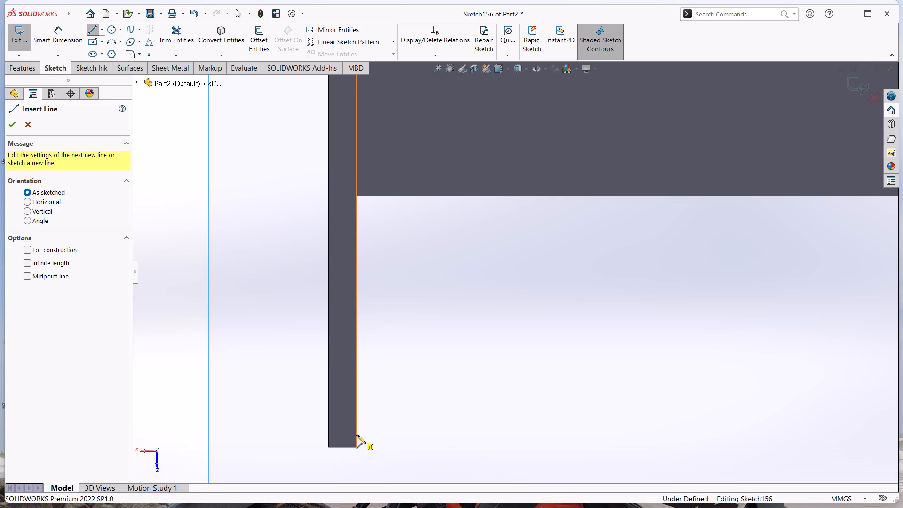
click(616, 197)
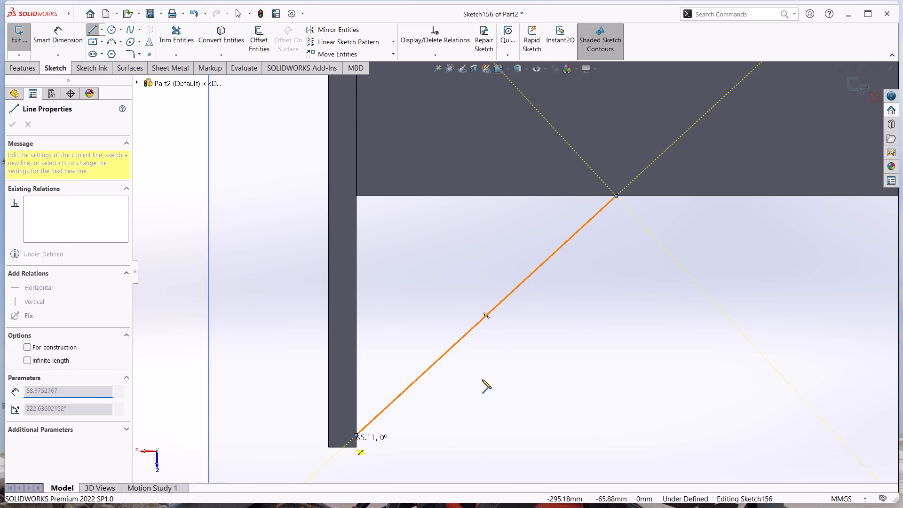
right_click(494, 372)
click(524, 378)
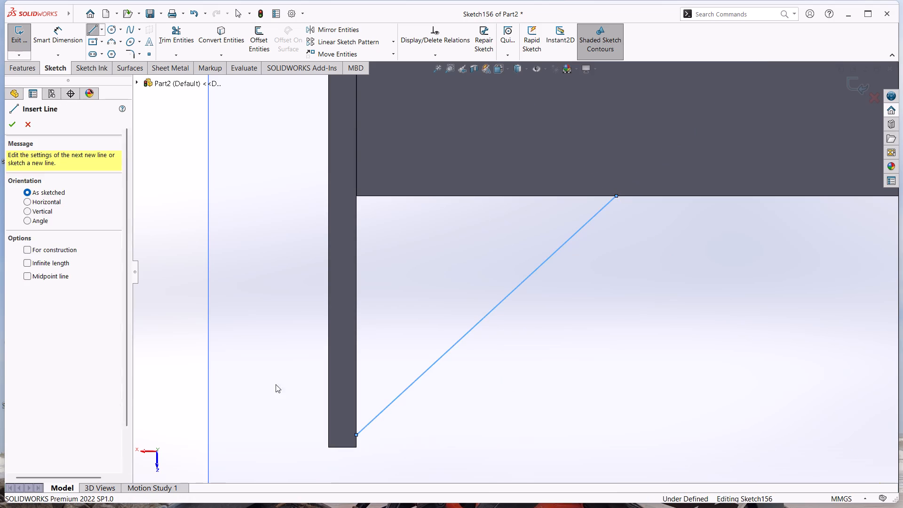
Draw a horizontal line about 2.95 mm long from the sloped line's plate end into the plate thickness.
click(94, 31)
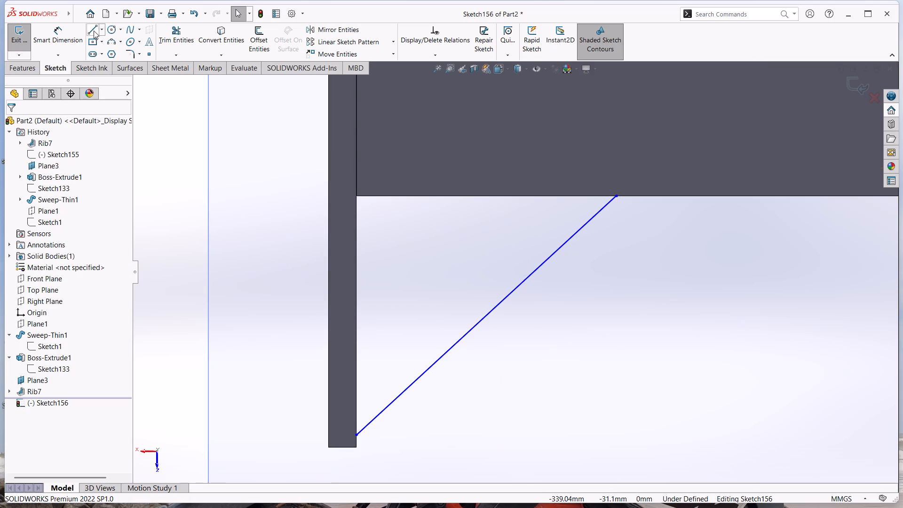
scroll(329, 420, down, 5)
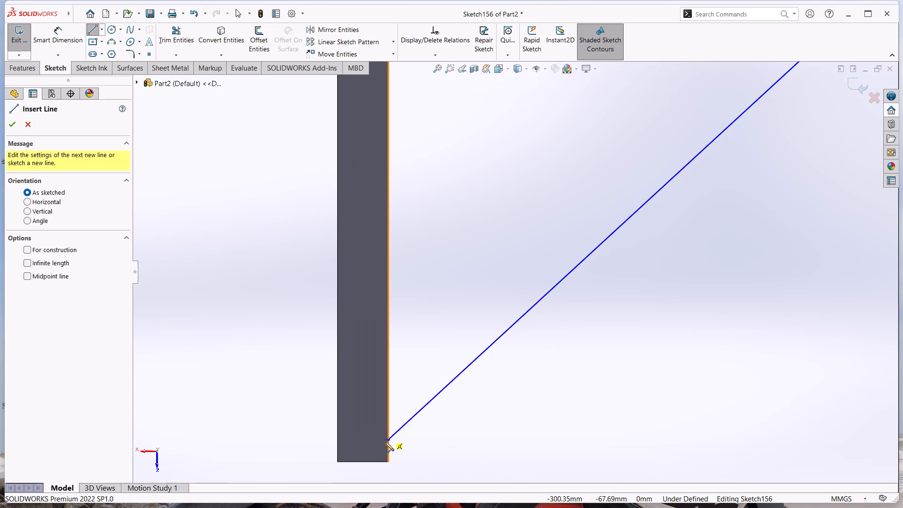
click(388, 441)
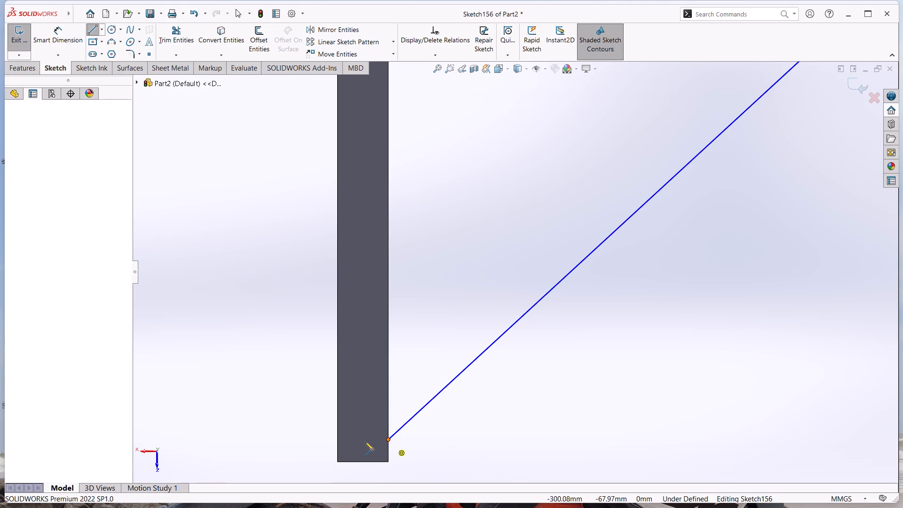
click(358, 441)
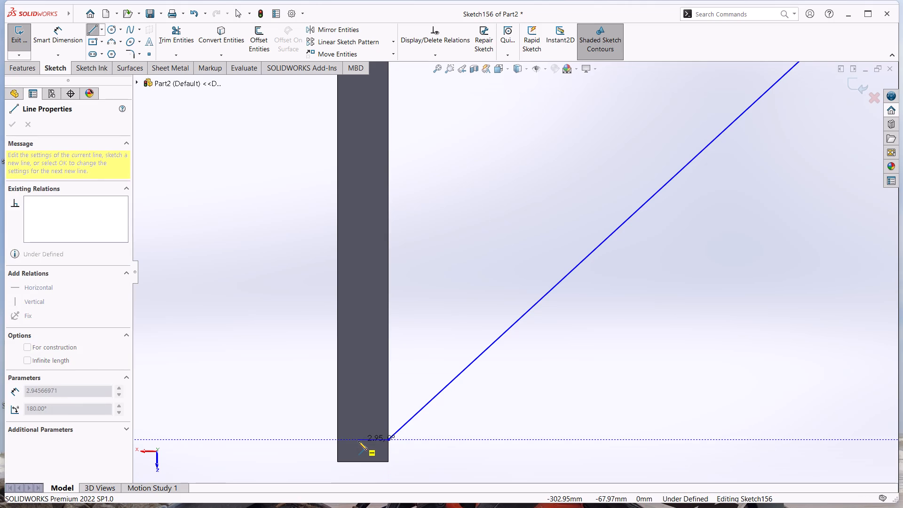
key(Escape)
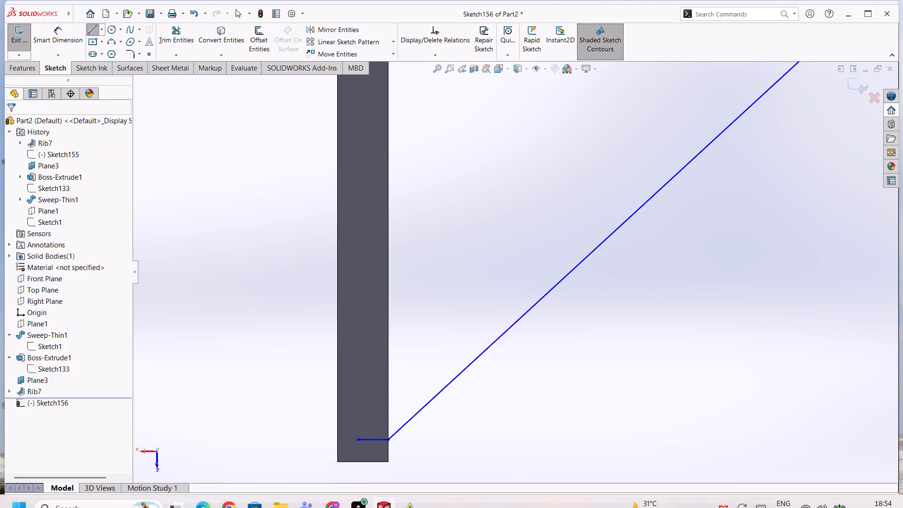
Dimension the short horizontal line at 0.5 mm from the plate's nearby end edge.
click(61, 32)
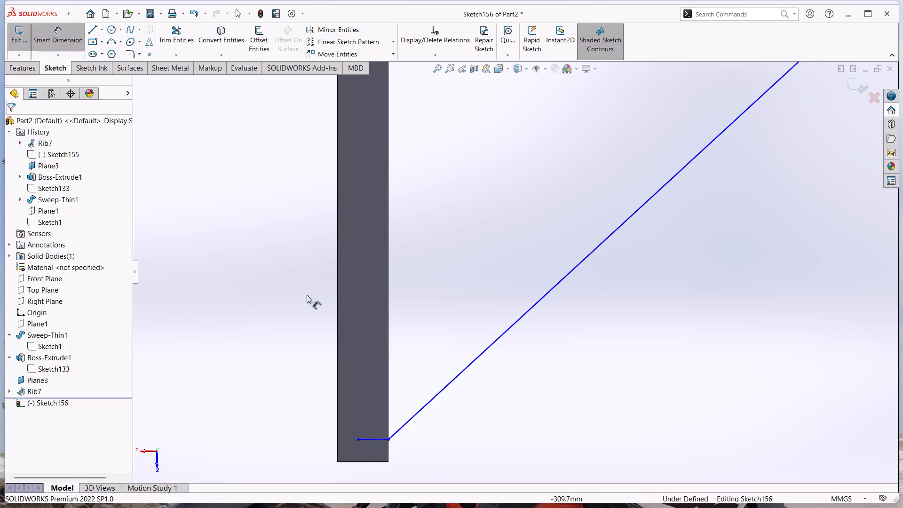
click(372, 440)
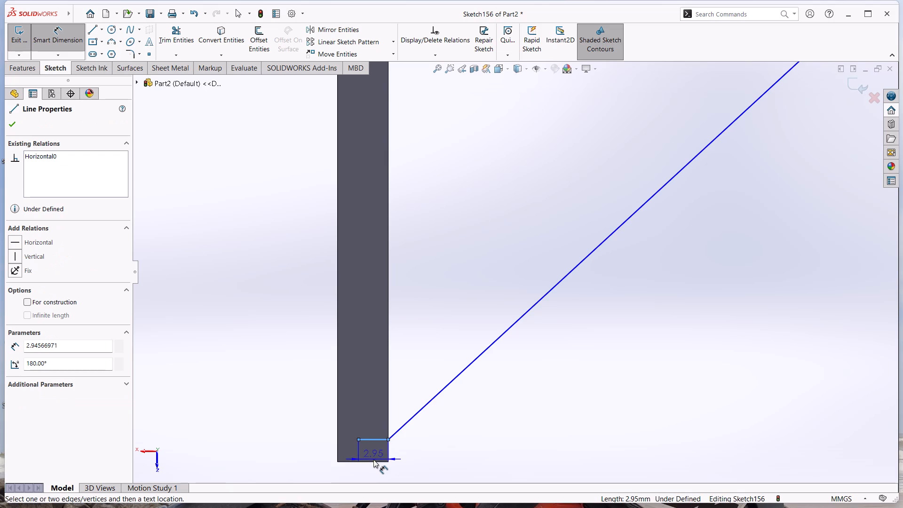
click(373, 461)
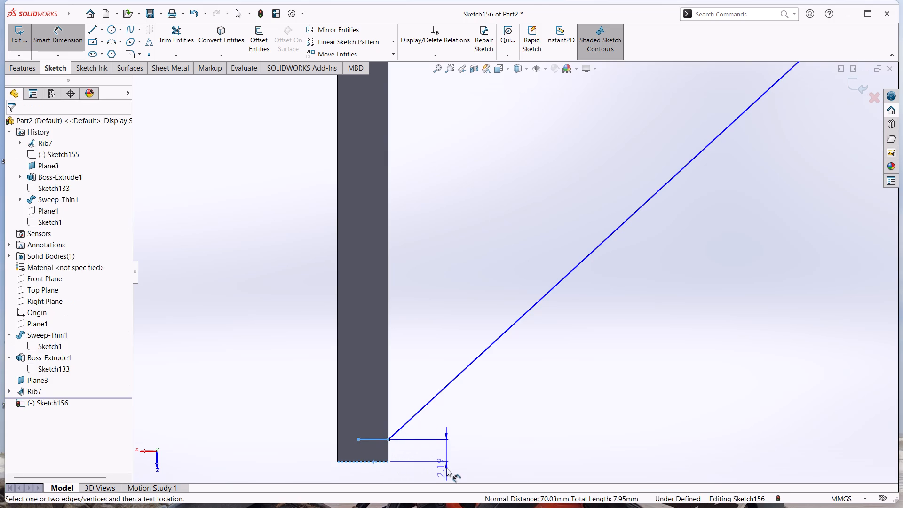
click(446, 473)
text(0.5)
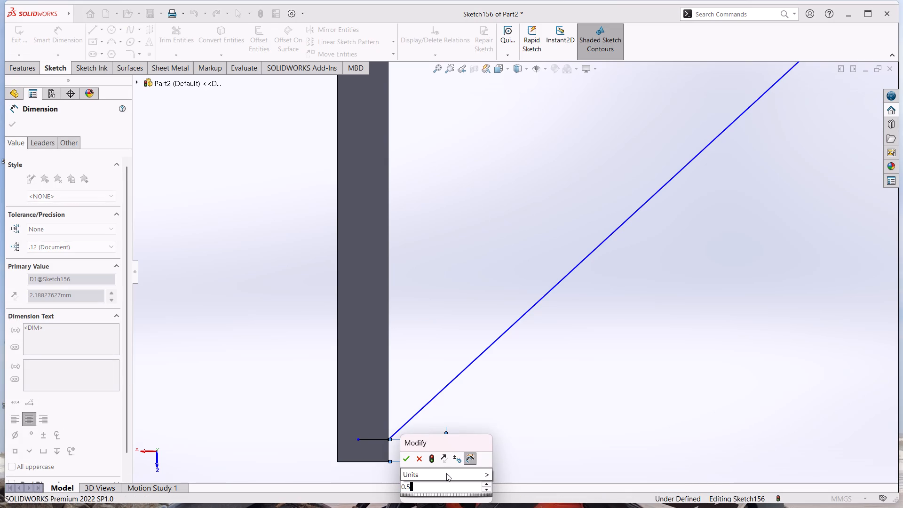
key(Return)
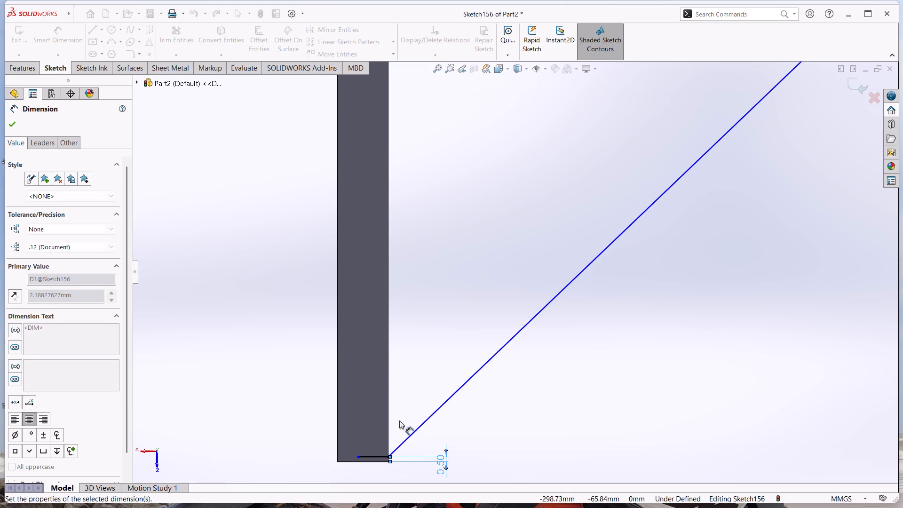
Dimension the angle between the plate's pipe-side face and the sloped line as 45°.
click(387, 428)
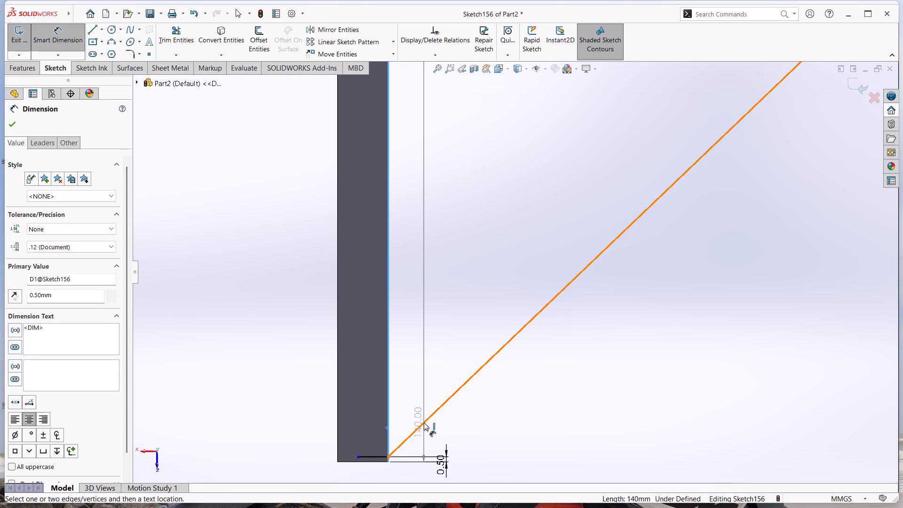
click(424, 422)
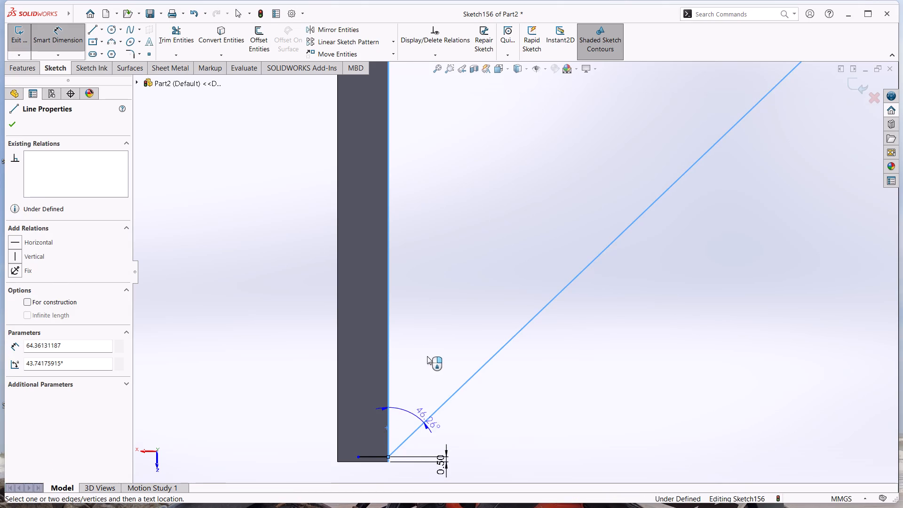
click(429, 348)
text(45)
key(Return)
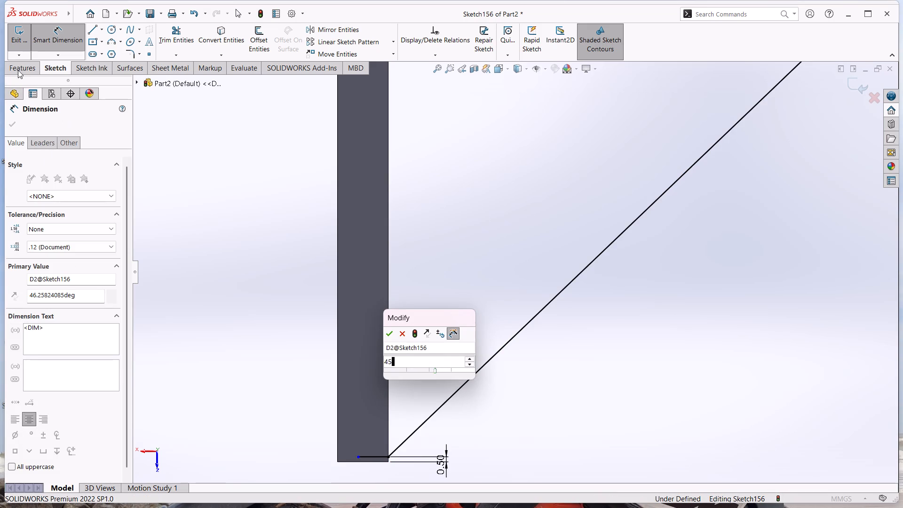
Exit the sketch and create a 10 mm thick rib from the open profile, with thickness on both sides.
click(16, 32)
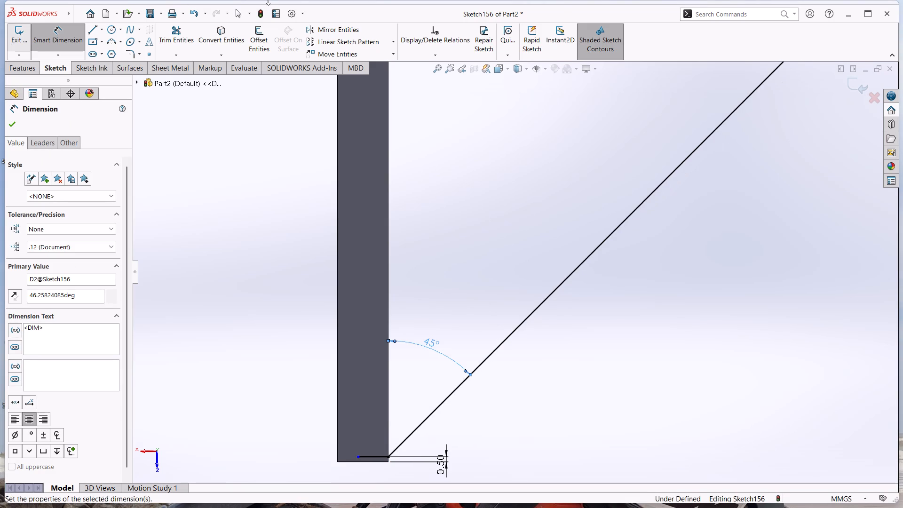
click(17, 37)
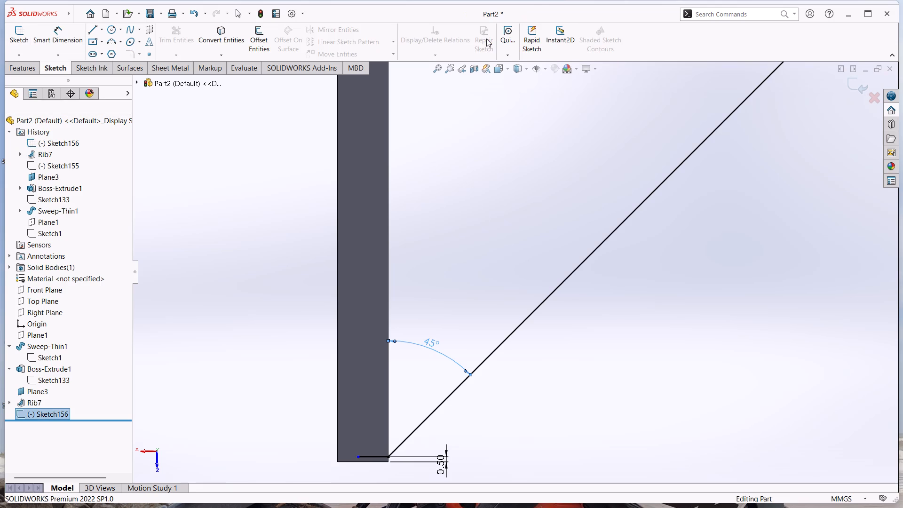
click(16, 71)
click(384, 28)
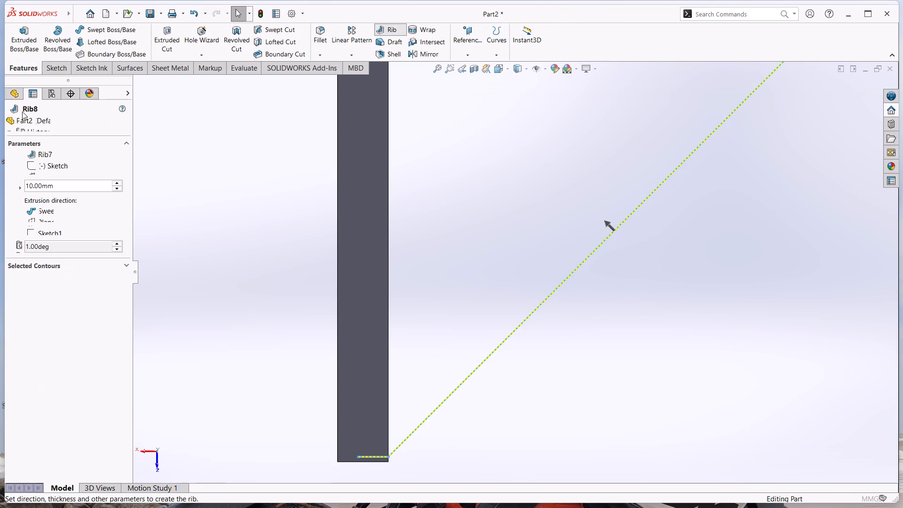
click(15, 124)
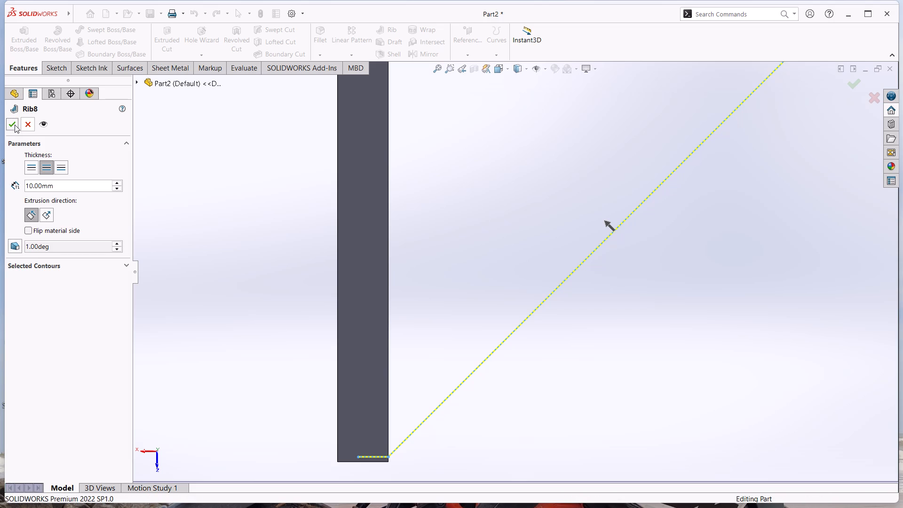
click(14, 125)
Start a new sketch on the Front Plane for the remaining ribs at the plate end of the pipe.
scroll(487, 253, up, 5)
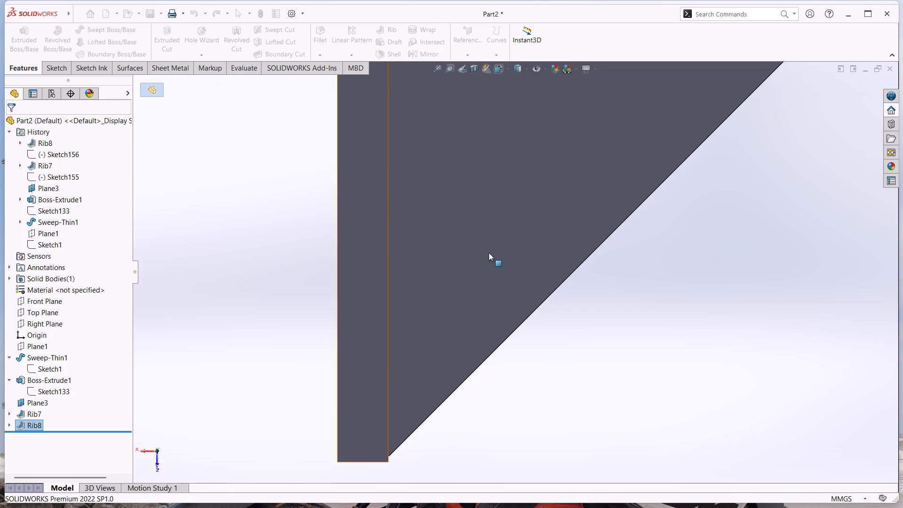
scroll(489, 246, up, 11)
scroll(546, 225, down, 2)
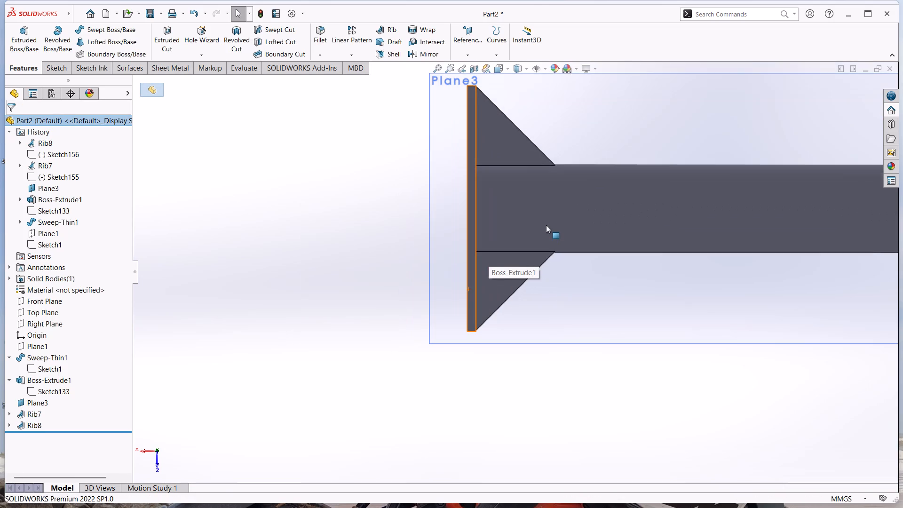
click(48, 301)
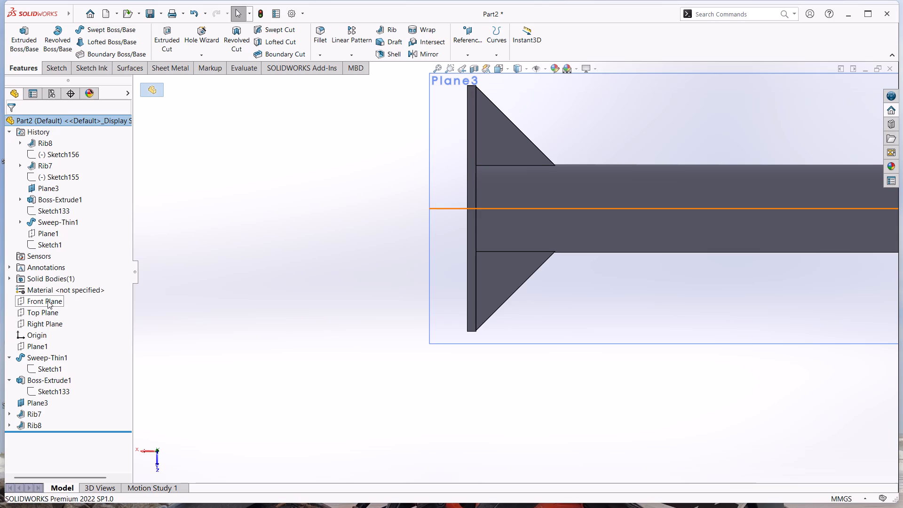
click(55, 290)
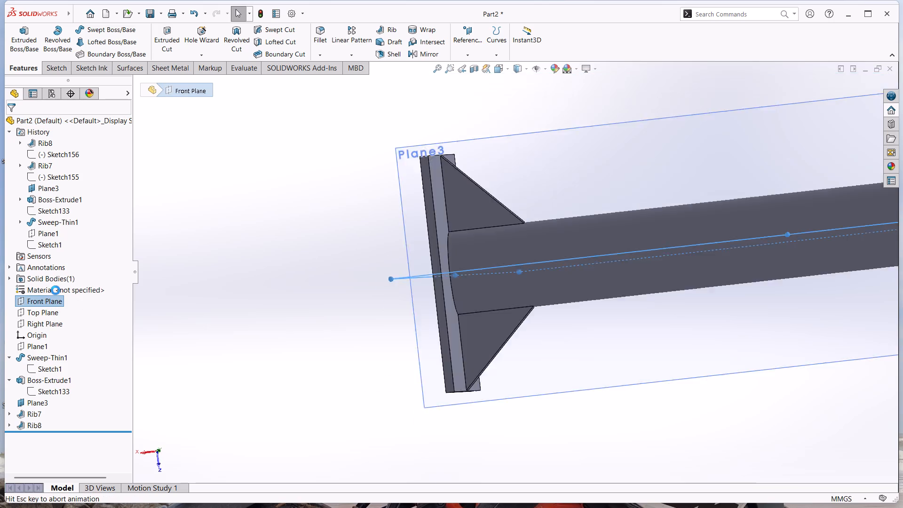
Draw an open profile above the pipe: a sloped line about 62 mm from pipe edge to plate face, plus a 3.63 mm horizontal line into the plate.
scroll(625, 405, down, 4)
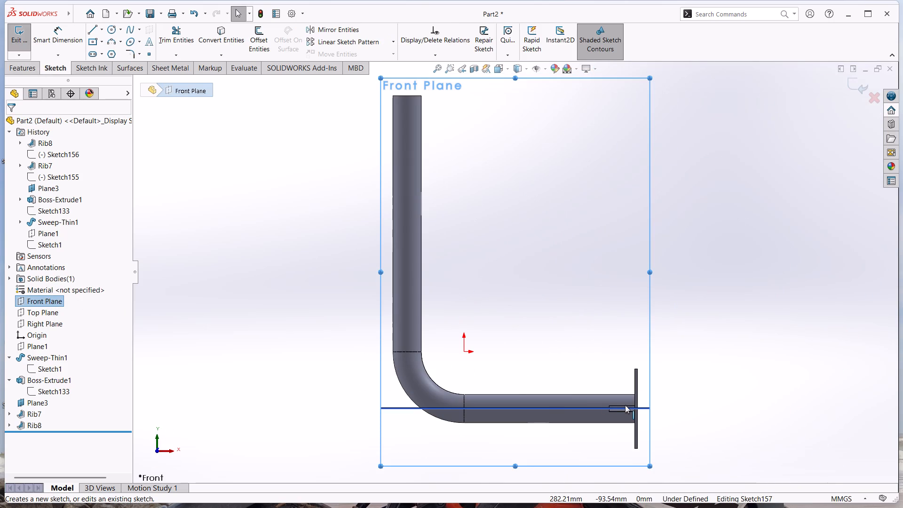
scroll(625, 405, down, 7)
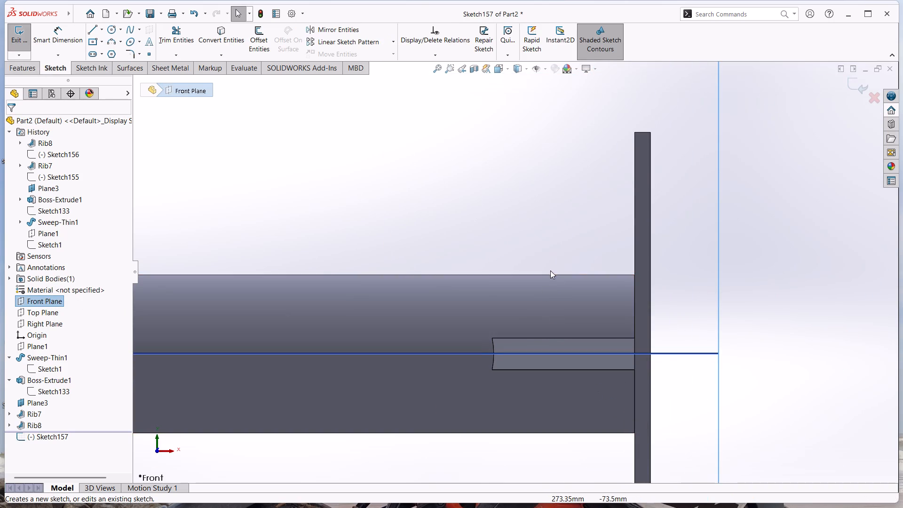
scroll(549, 271, down, 2)
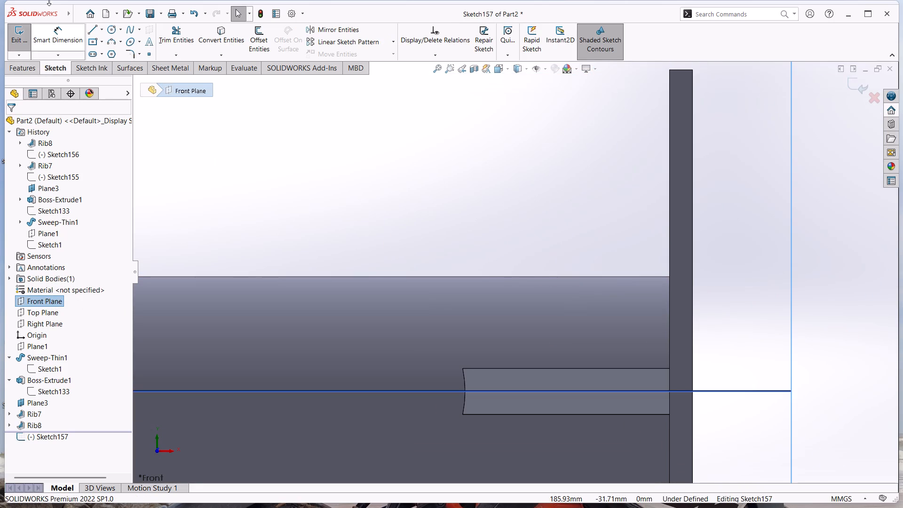
click(91, 30)
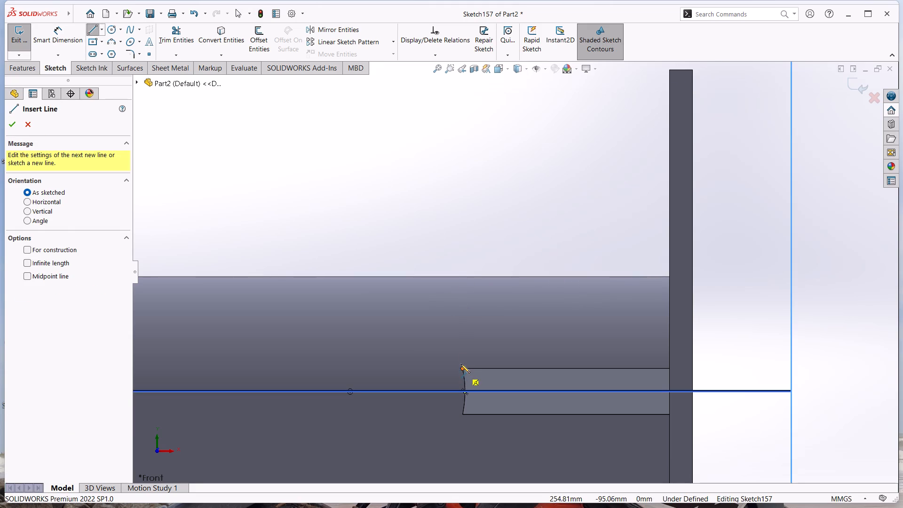
click(465, 276)
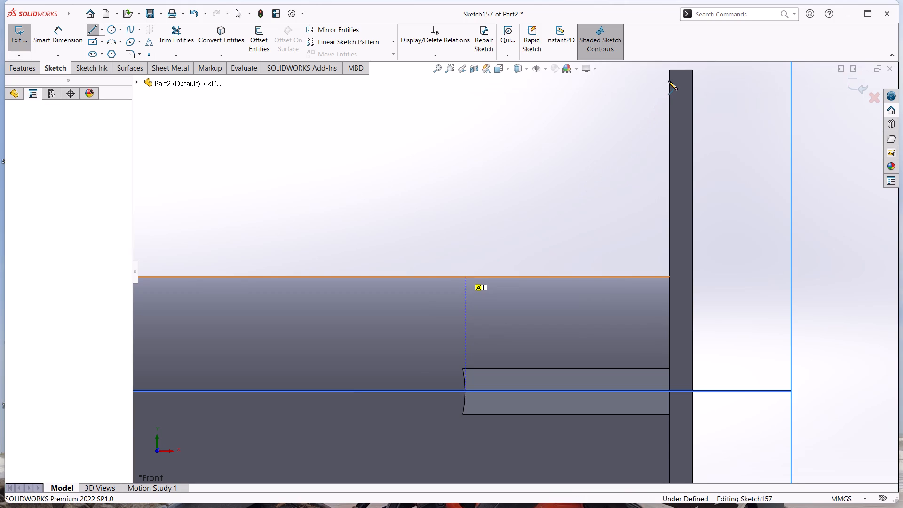
click(669, 78)
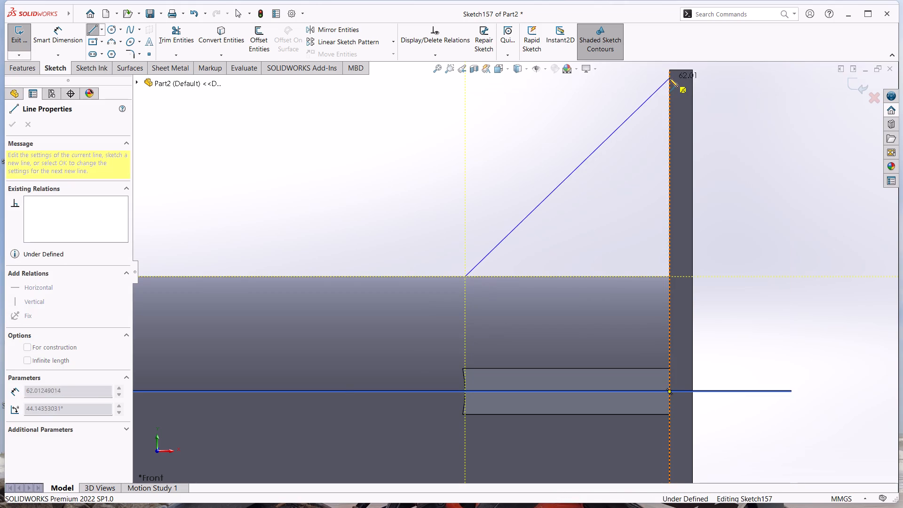
click(686, 80)
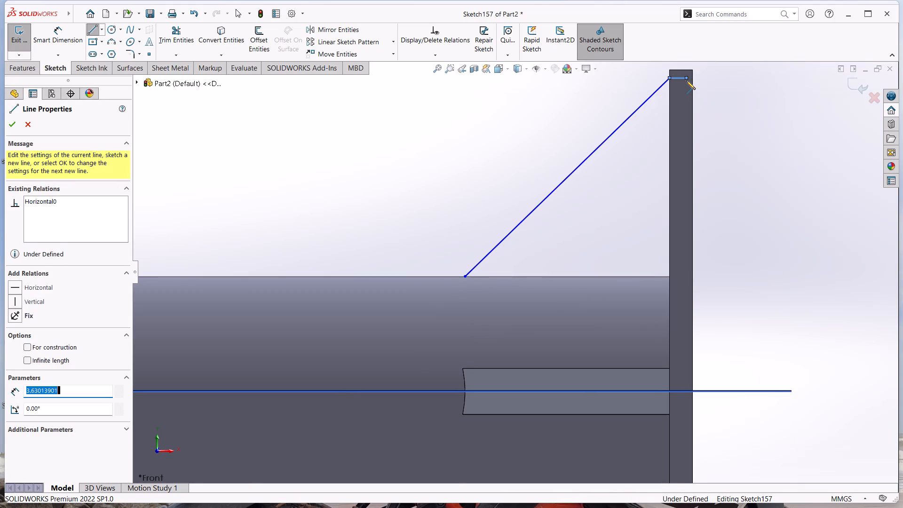
key(Escape)
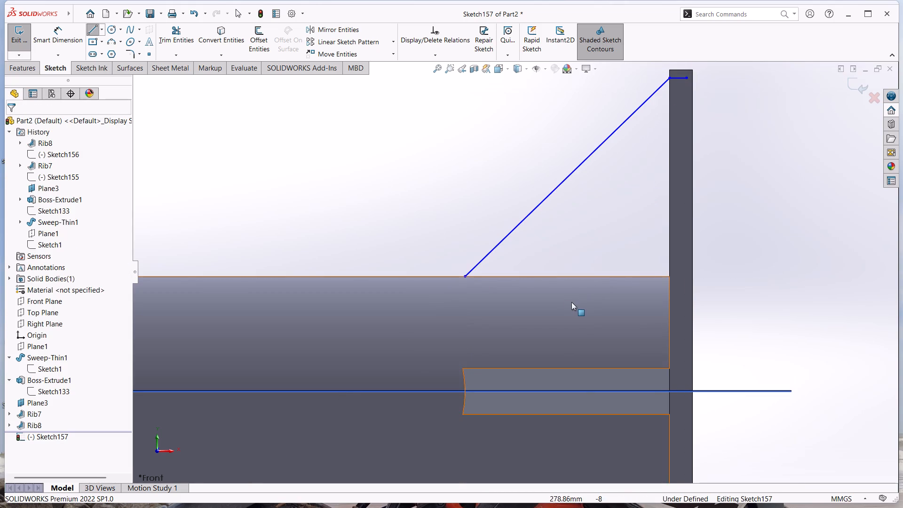
Dimension the short horizontal line at 0.5 mm from the plate's upper end edge.
click(52, 42)
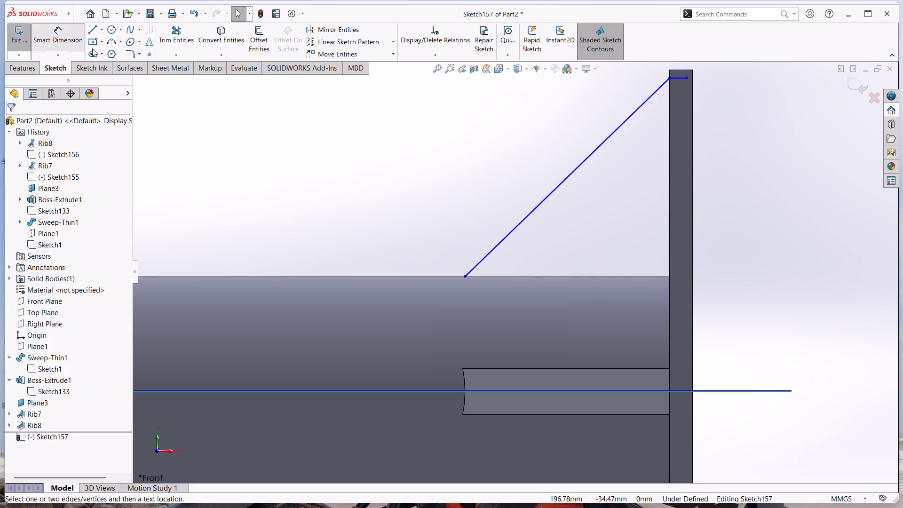
click(679, 70)
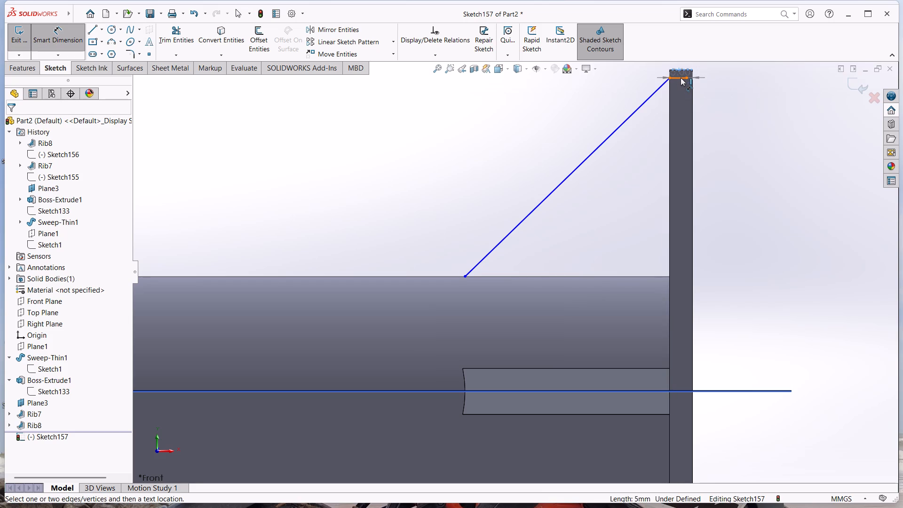
click(681, 78)
click(630, 84)
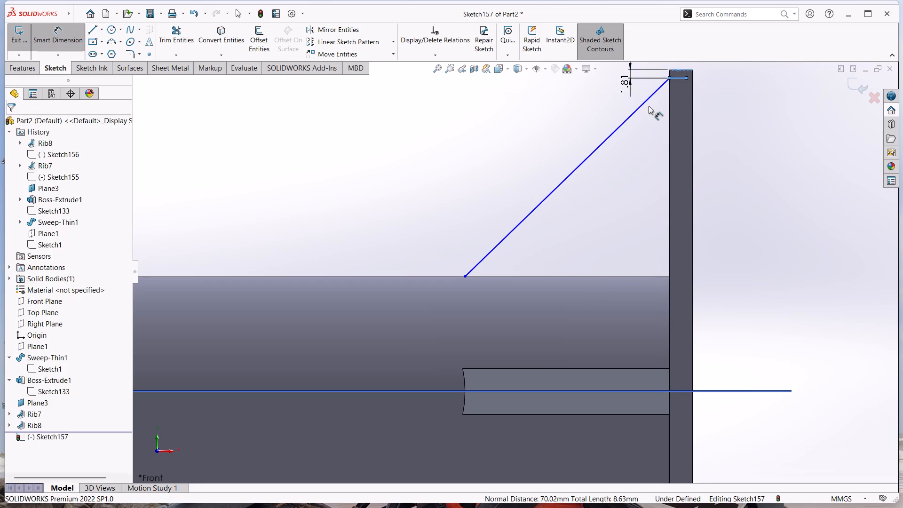
key(0)
text(.5)
key(Return)
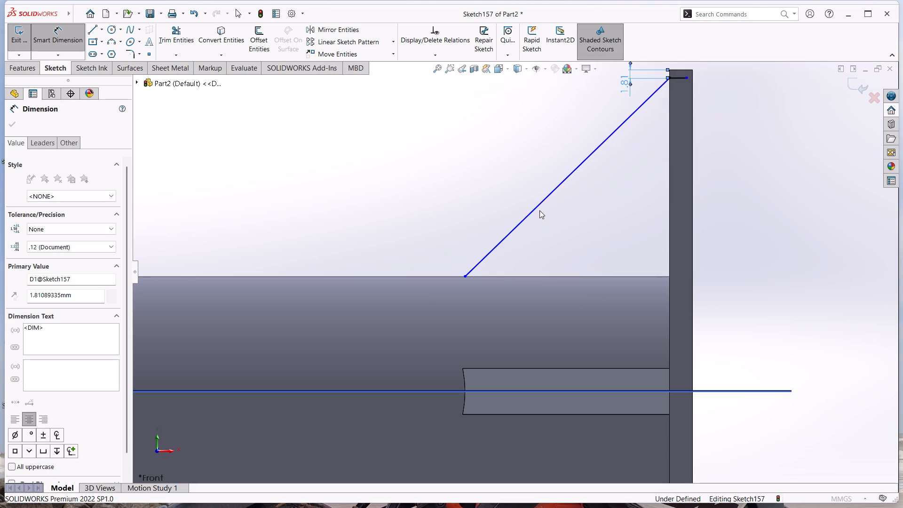
Dimension the angle between the upper sloped line and the plate's pipe-side face as 45°.
click(610, 131)
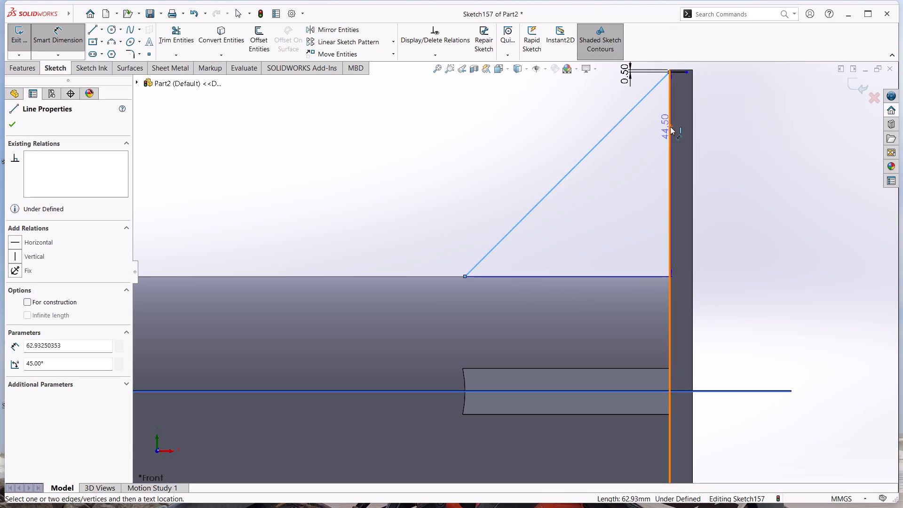
click(670, 127)
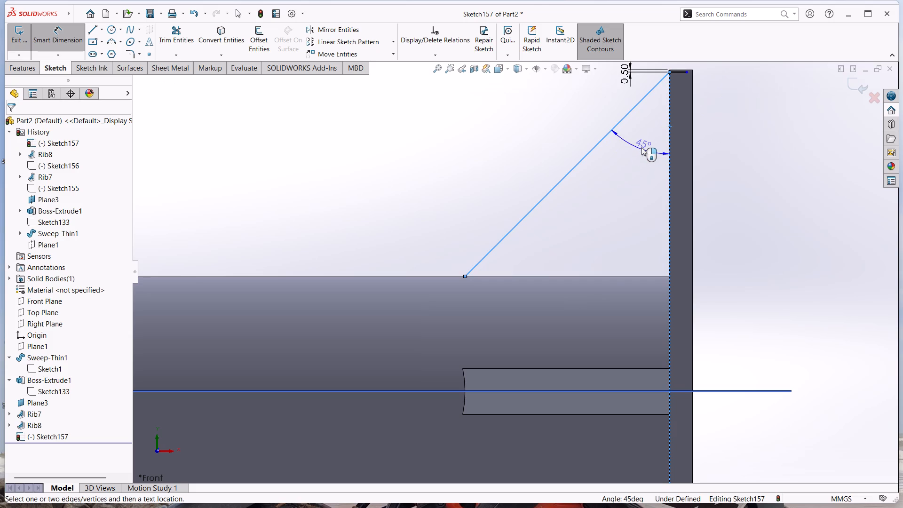
click(642, 146)
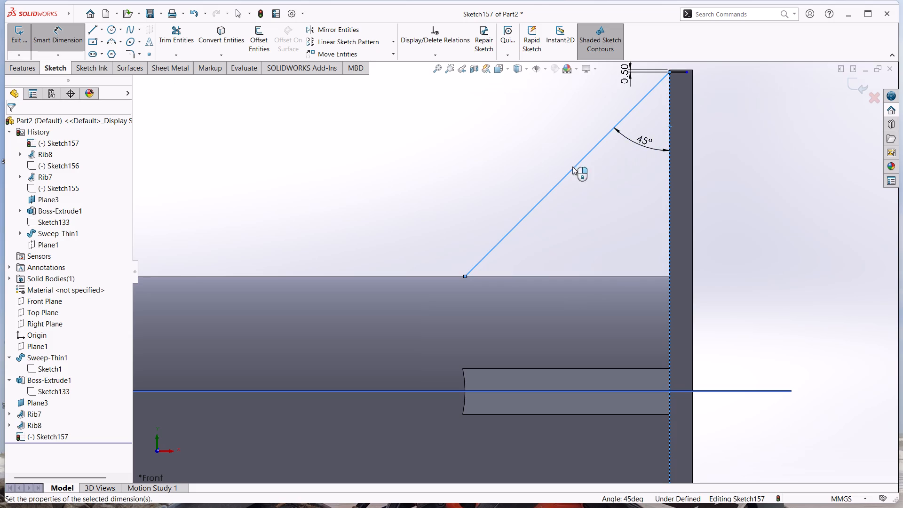
scroll(411, 214, up, 2)
scroll(547, 311, down, 3)
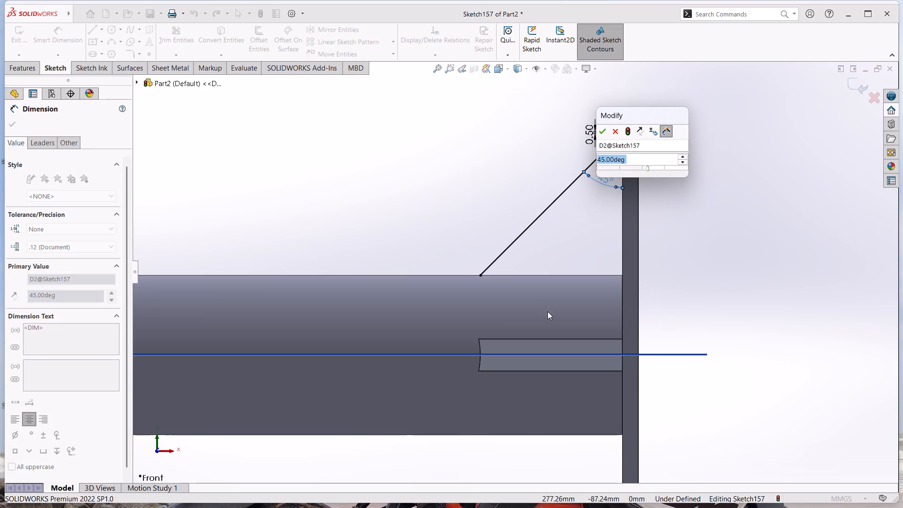
scroll(547, 325, up, 5)
scroll(550, 385, down, 4)
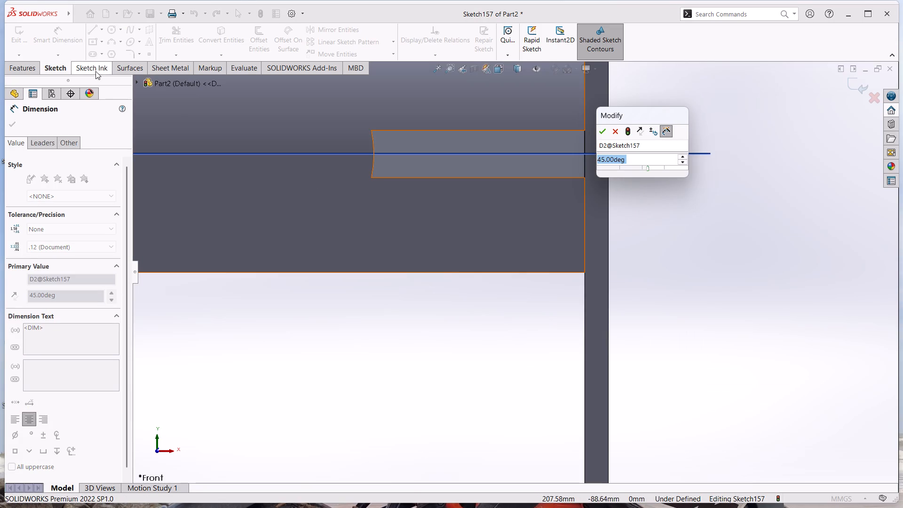
click(601, 132)
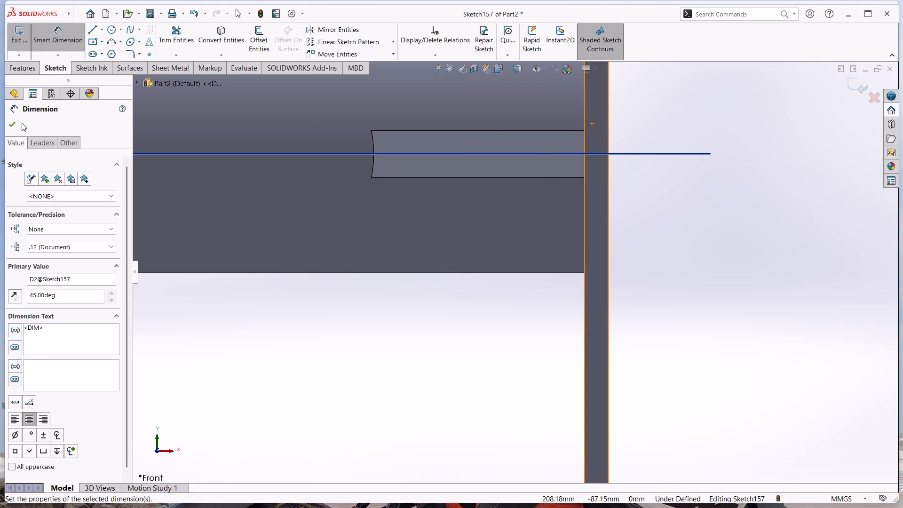
Draw a matching open profile below the pipe: a sloped line about 62.6 mm to the plate face, plus a 3.13 mm horizontal line into the plate.
click(91, 31)
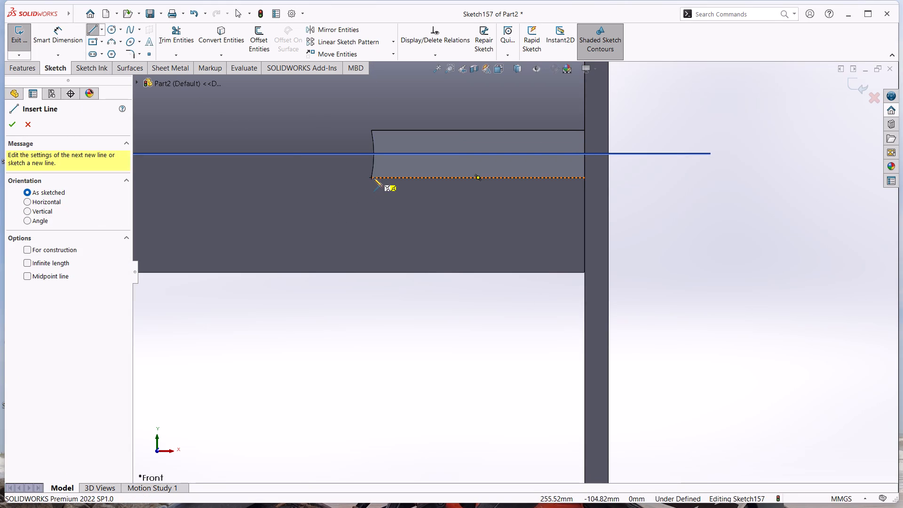
click(370, 272)
scroll(569, 406, up, 2)
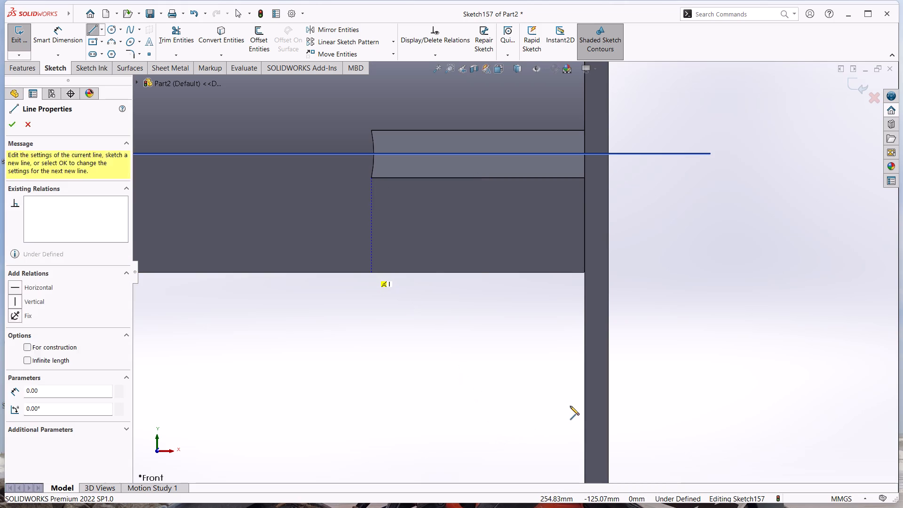
scroll(561, 379, down, 6)
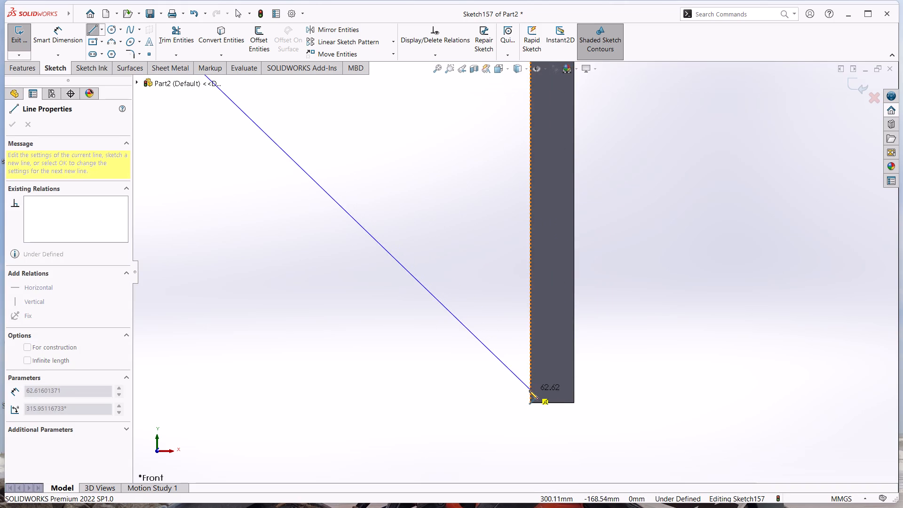
click(530, 392)
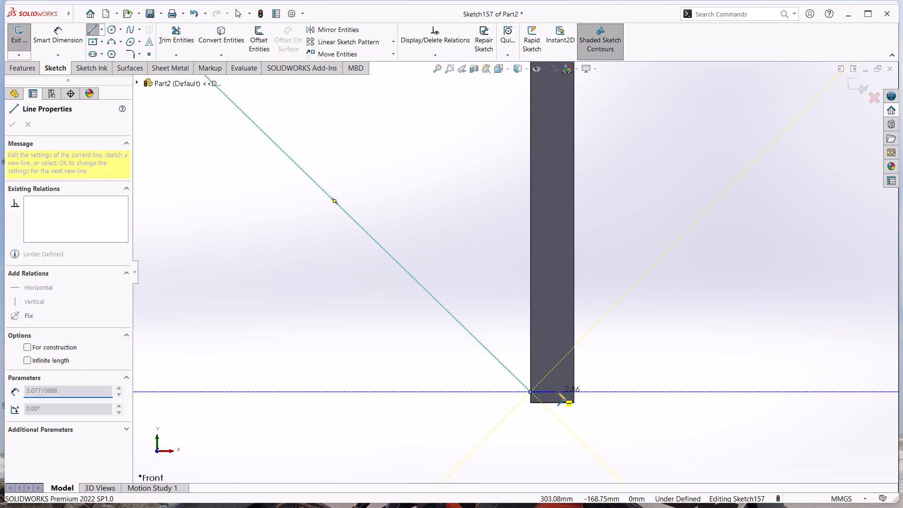
click(558, 392)
key(Escape)
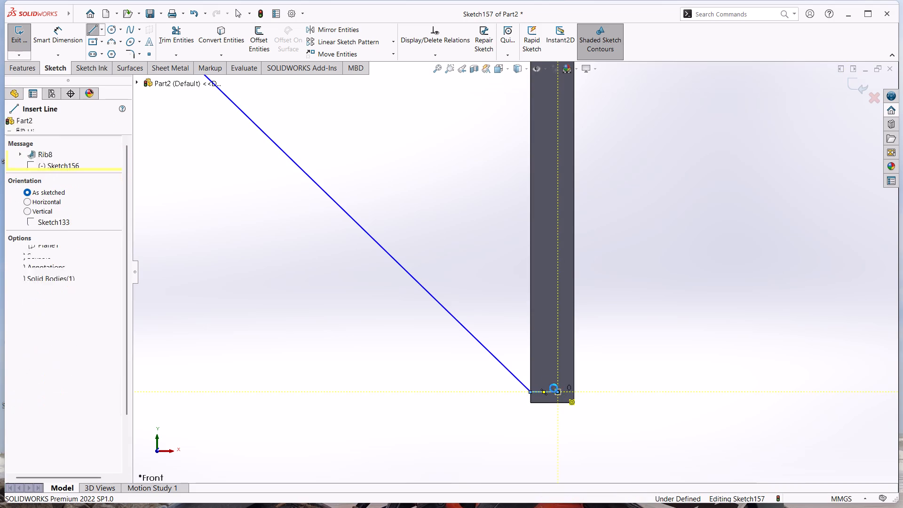
Dimension the lower short horizontal line at 0.5 mm from the plate's lower end edge.
click(55, 37)
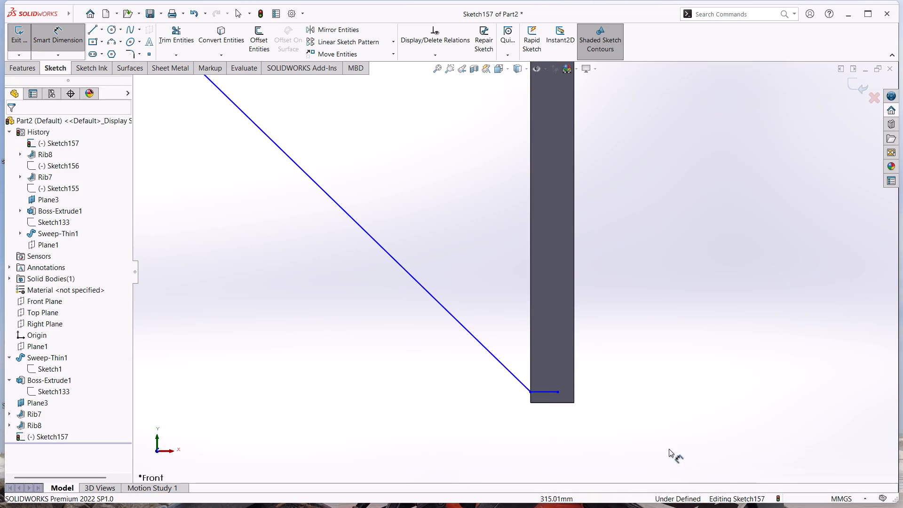
click(546, 391)
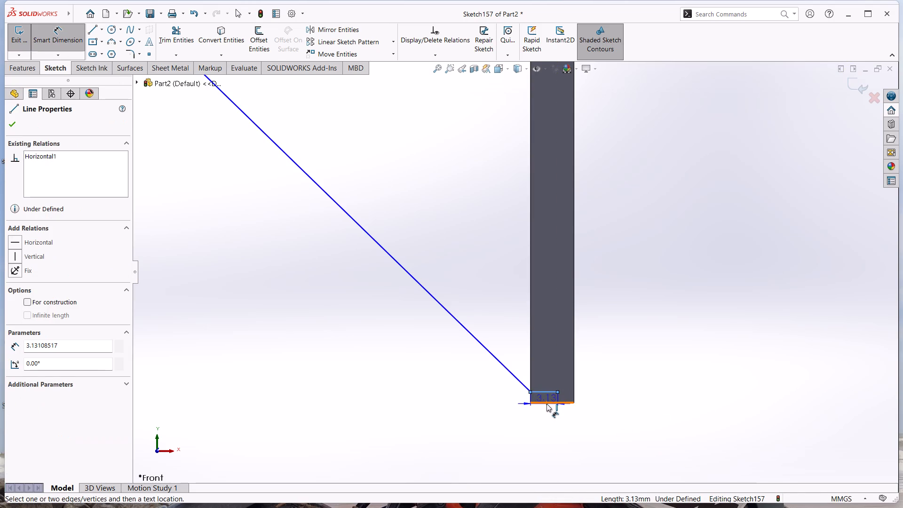
click(547, 403)
click(491, 411)
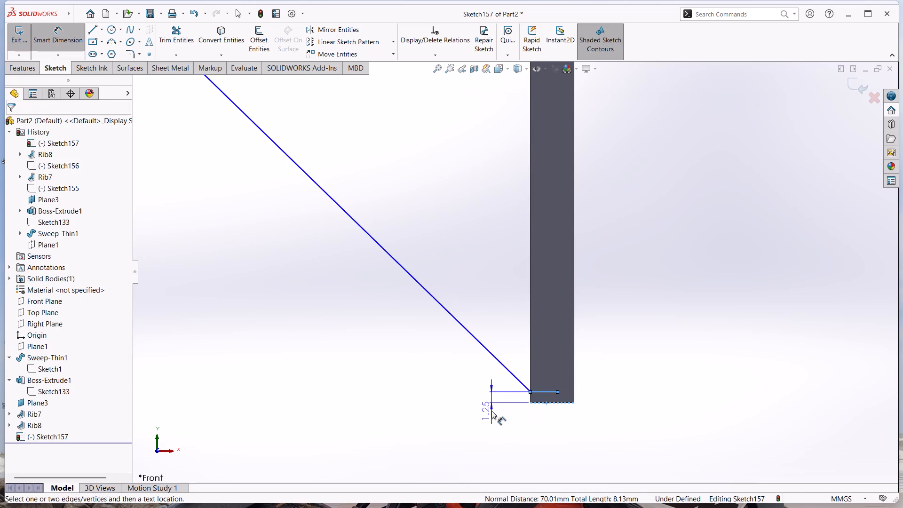
text(0.5)
key(Return)
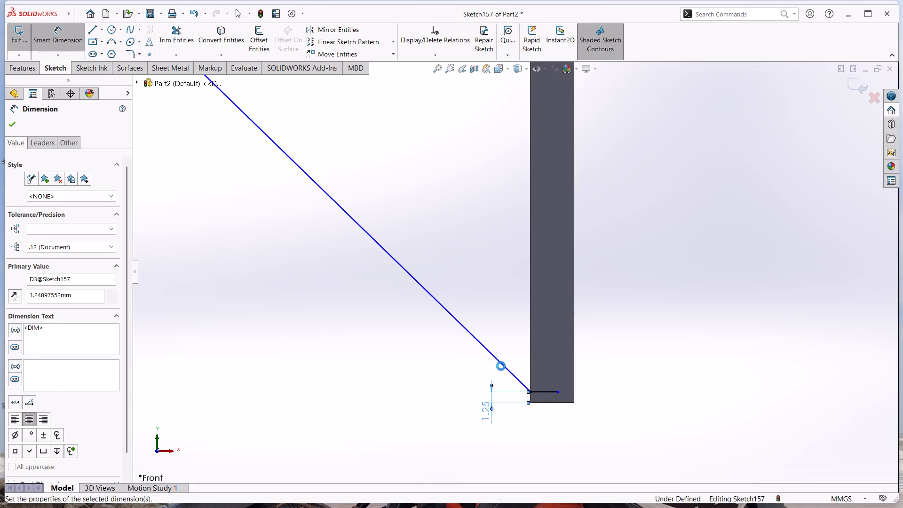
Dimension the angle between the lower sloped line and the plate's pipe-side face as 45°.
click(468, 338)
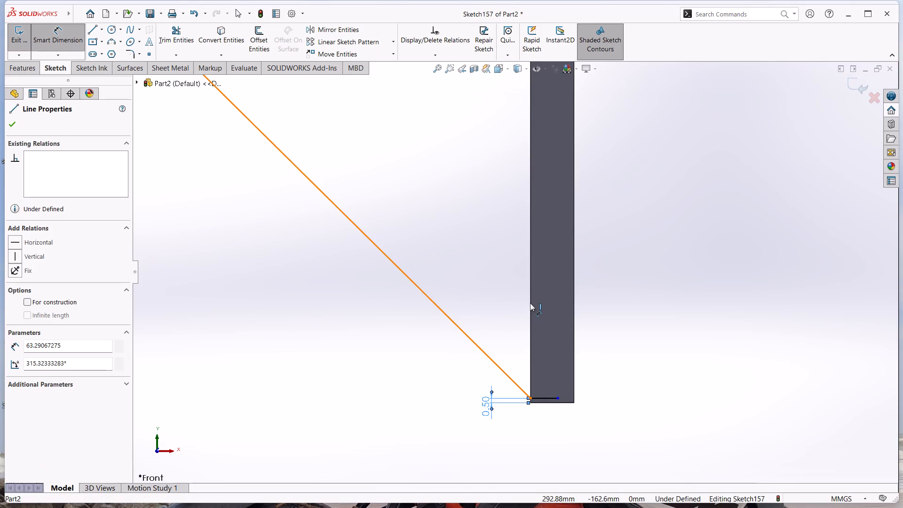
click(531, 296)
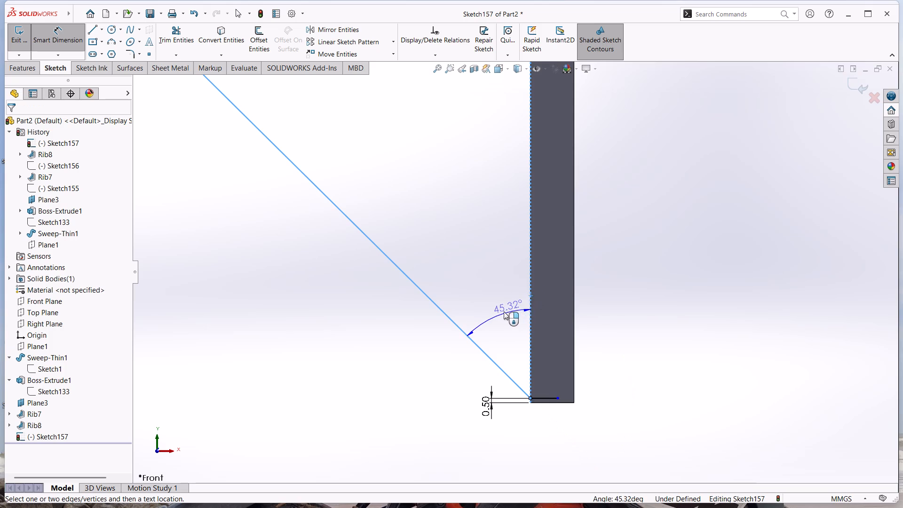
click(502, 310)
text(45)
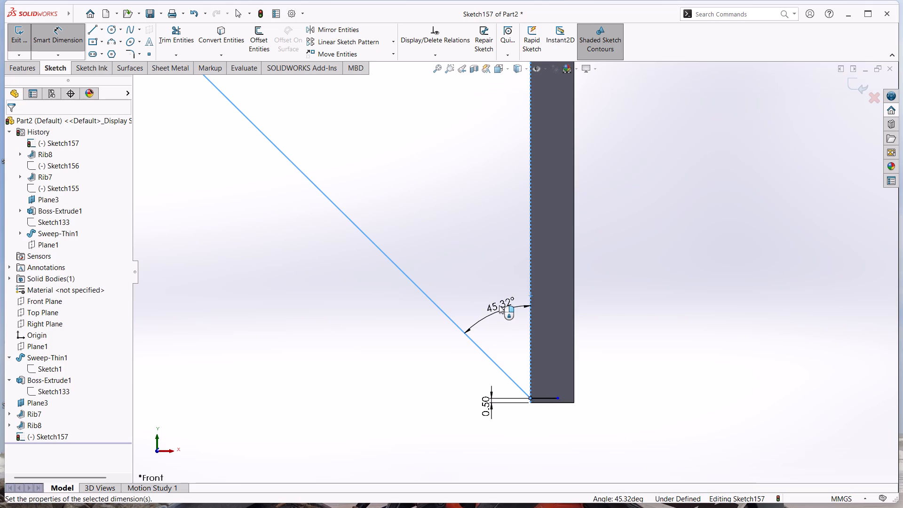
key(Return)
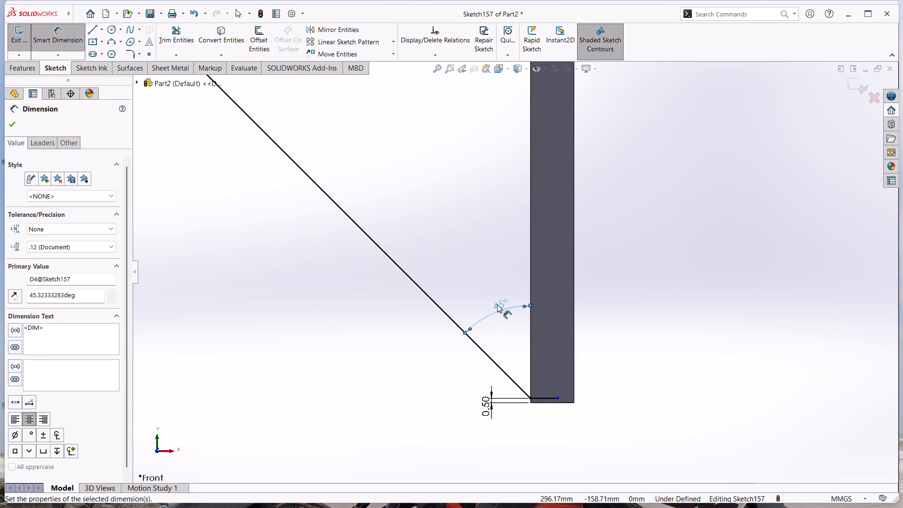
Finish the Front Plane sketch containing the upper and lower 45° rib profiles.
scroll(492, 295, up, 6)
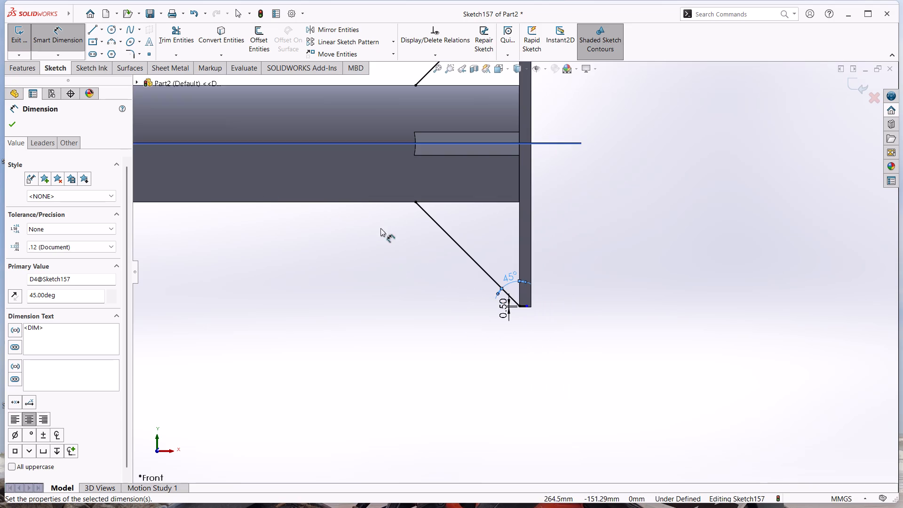
click(23, 43)
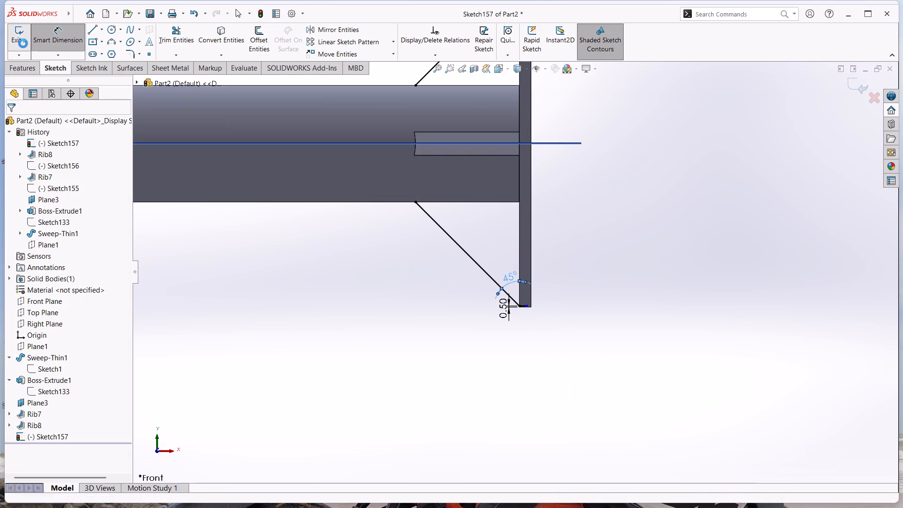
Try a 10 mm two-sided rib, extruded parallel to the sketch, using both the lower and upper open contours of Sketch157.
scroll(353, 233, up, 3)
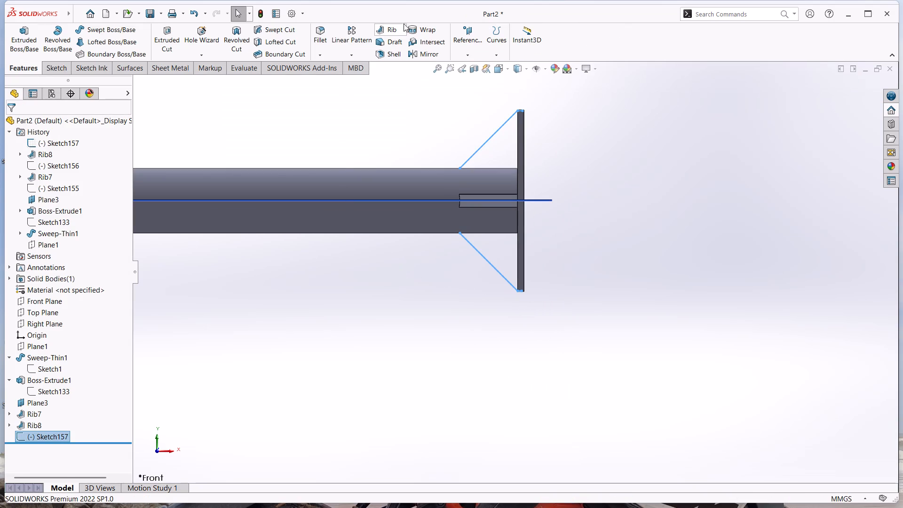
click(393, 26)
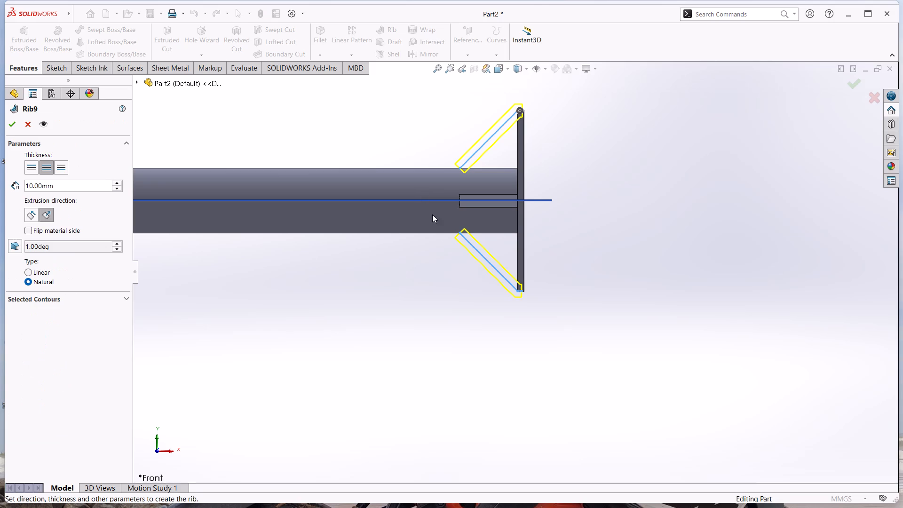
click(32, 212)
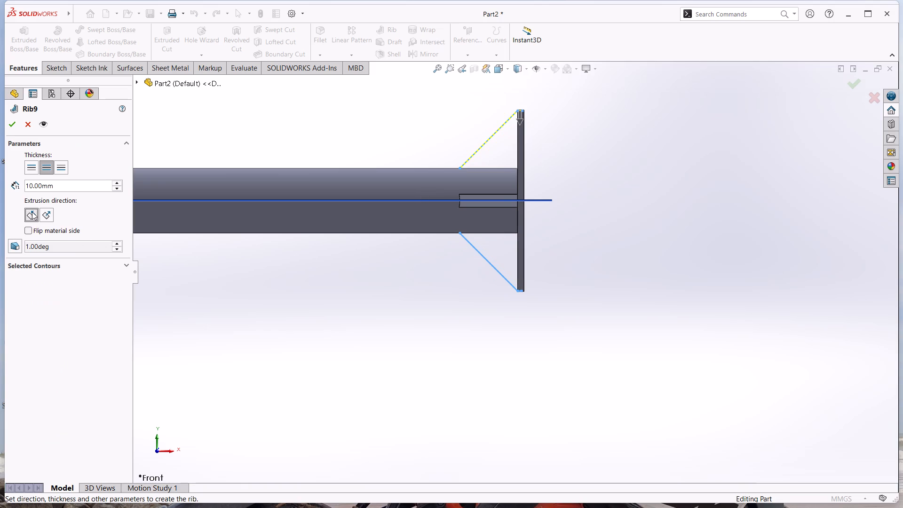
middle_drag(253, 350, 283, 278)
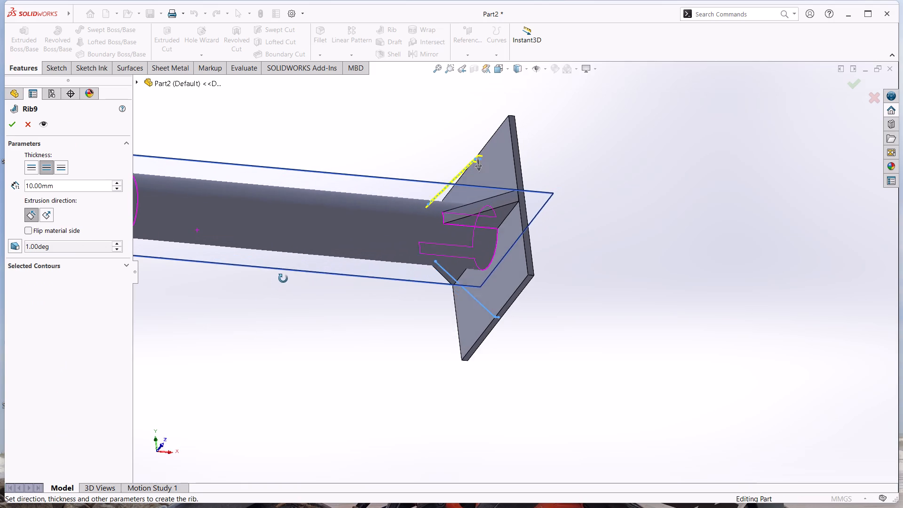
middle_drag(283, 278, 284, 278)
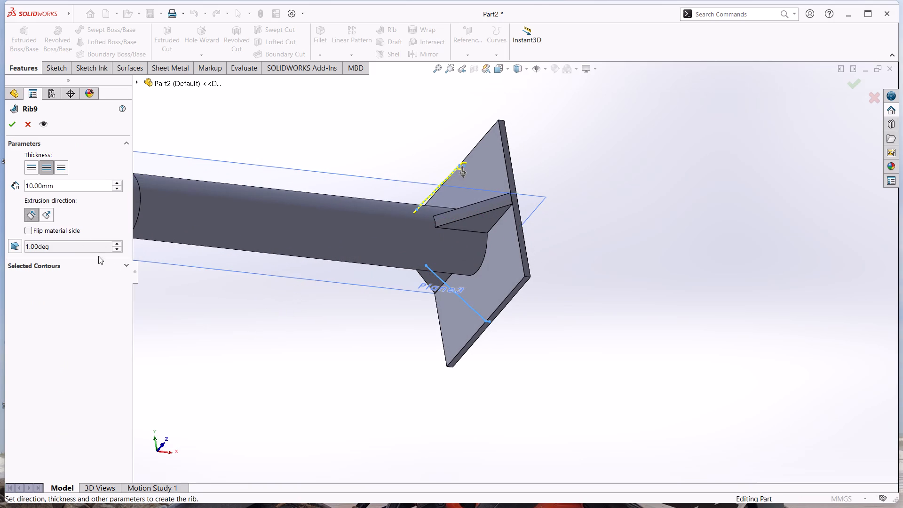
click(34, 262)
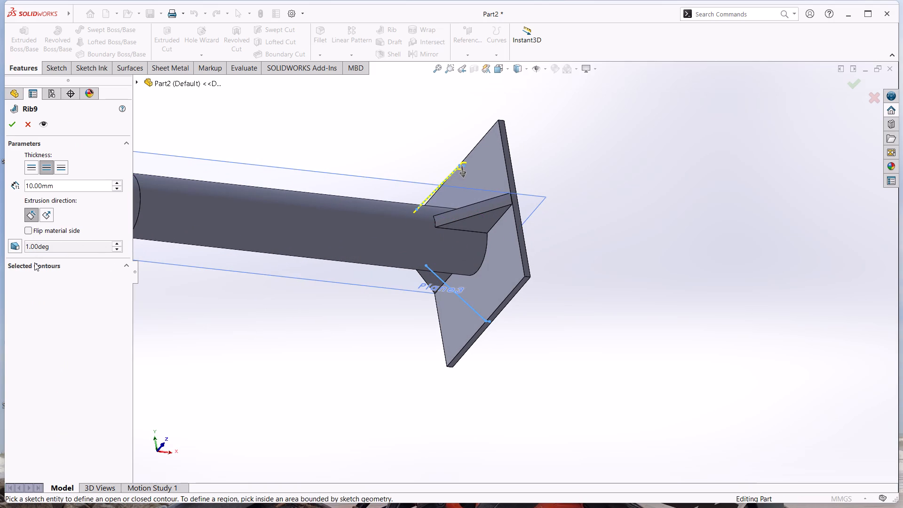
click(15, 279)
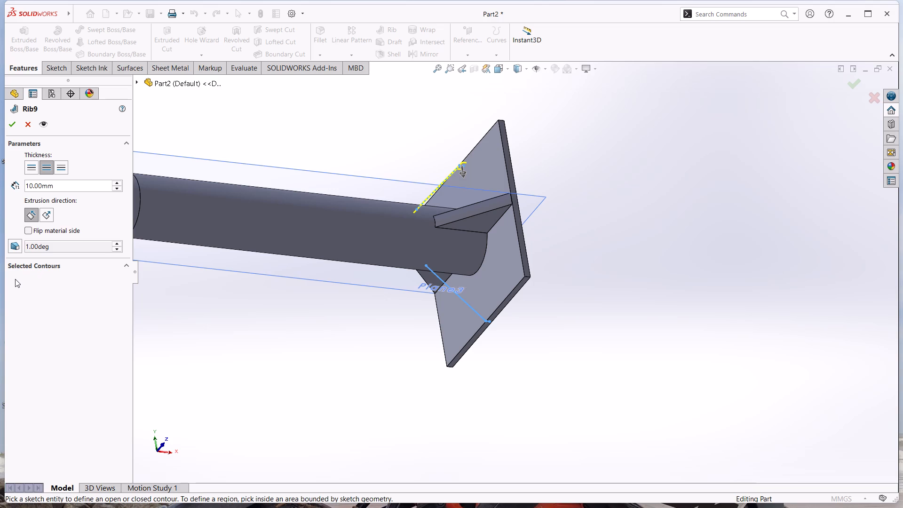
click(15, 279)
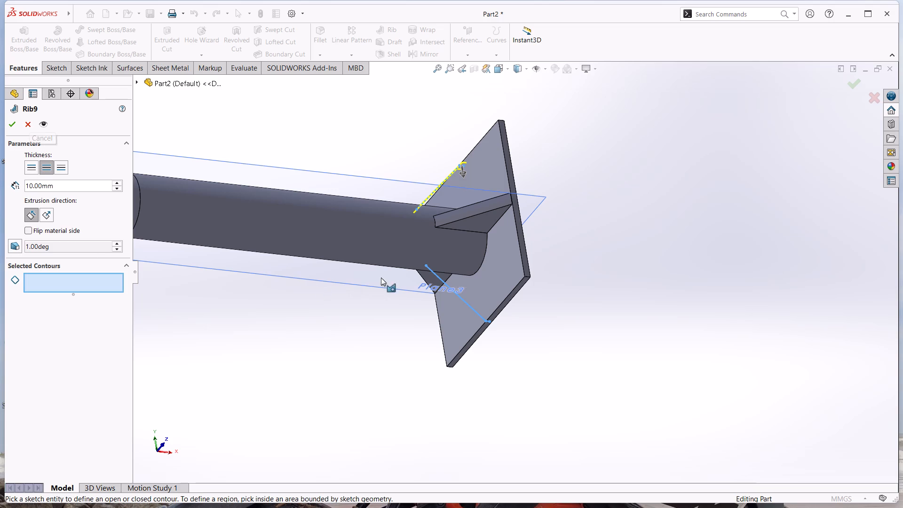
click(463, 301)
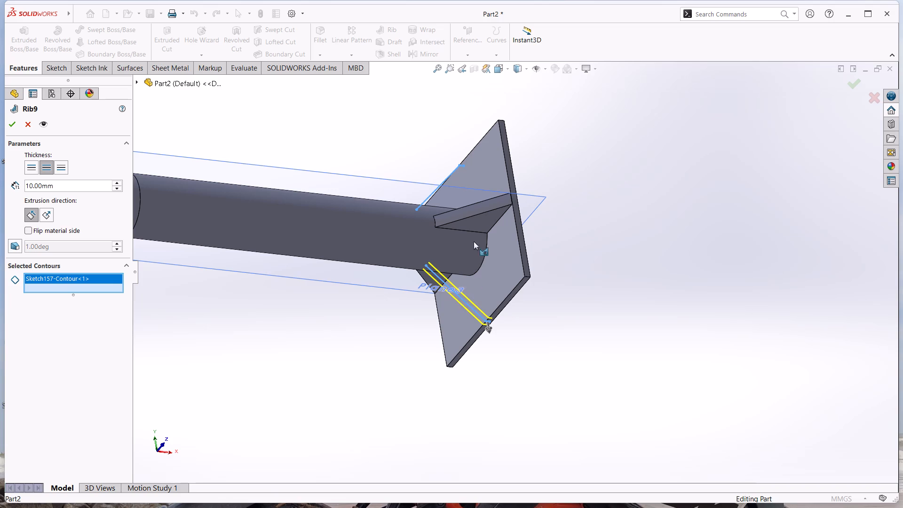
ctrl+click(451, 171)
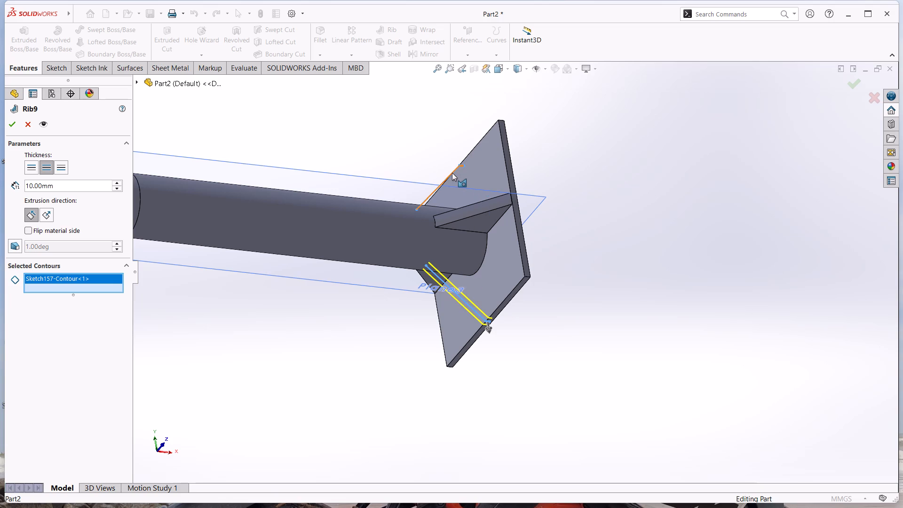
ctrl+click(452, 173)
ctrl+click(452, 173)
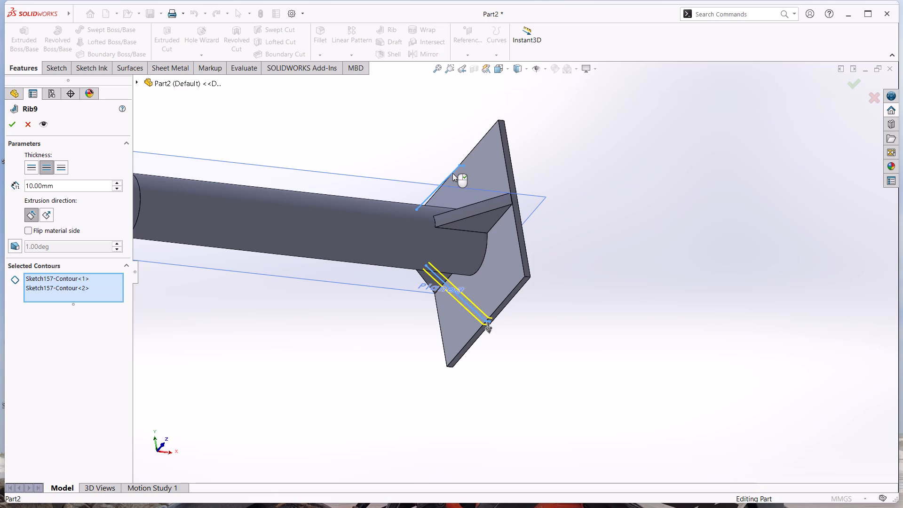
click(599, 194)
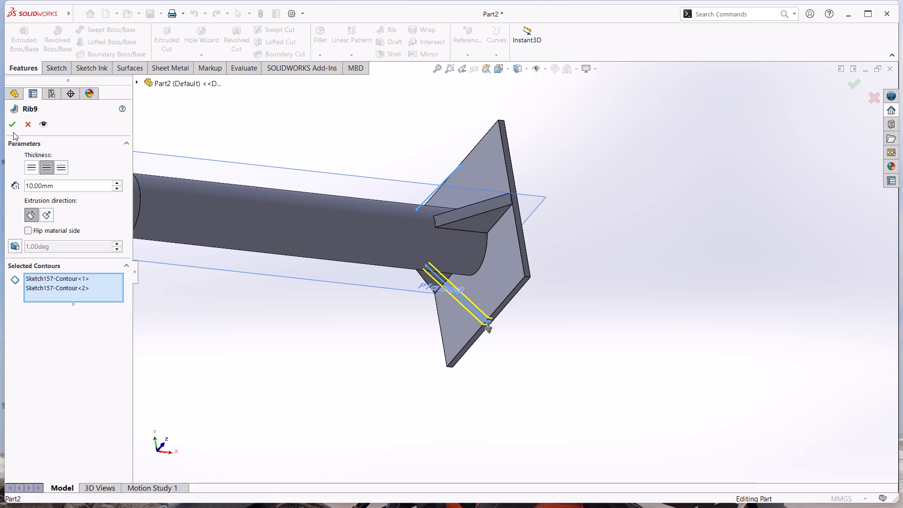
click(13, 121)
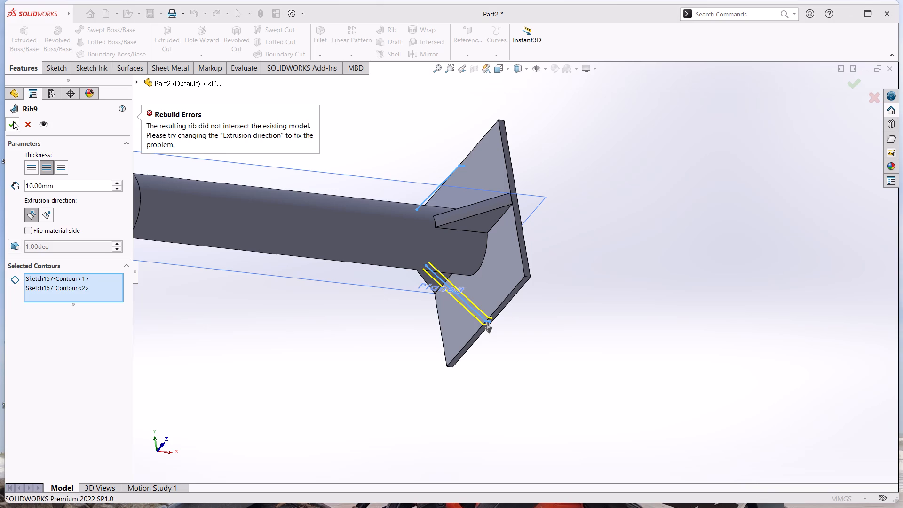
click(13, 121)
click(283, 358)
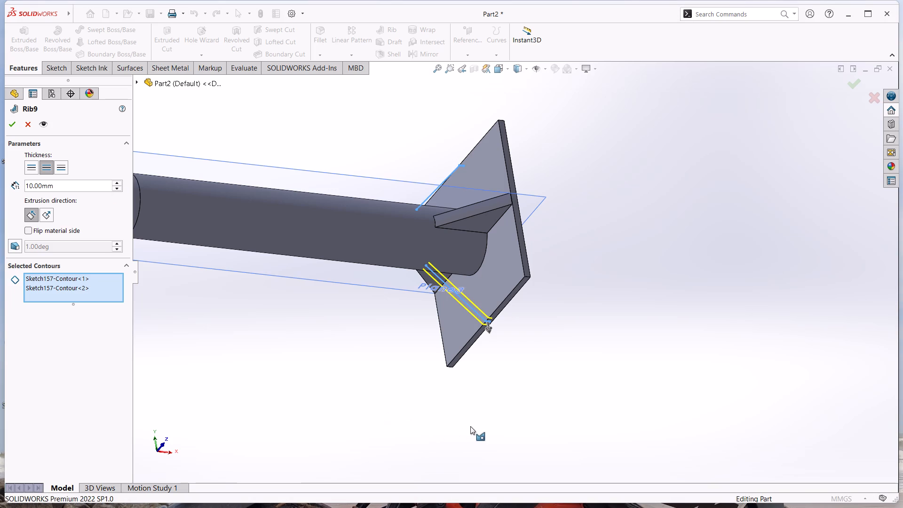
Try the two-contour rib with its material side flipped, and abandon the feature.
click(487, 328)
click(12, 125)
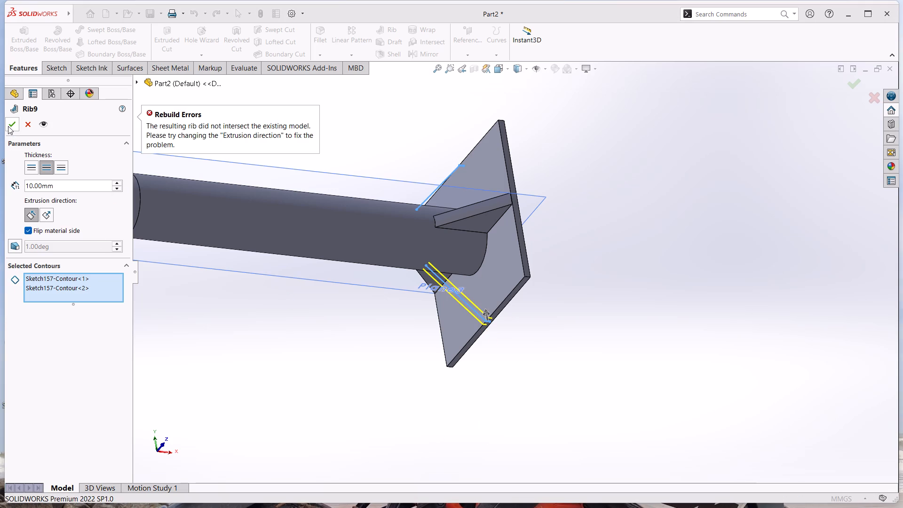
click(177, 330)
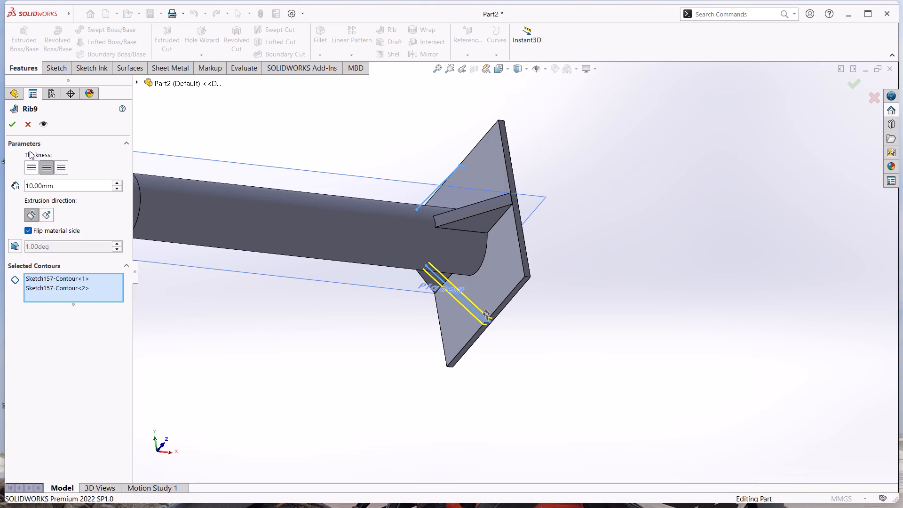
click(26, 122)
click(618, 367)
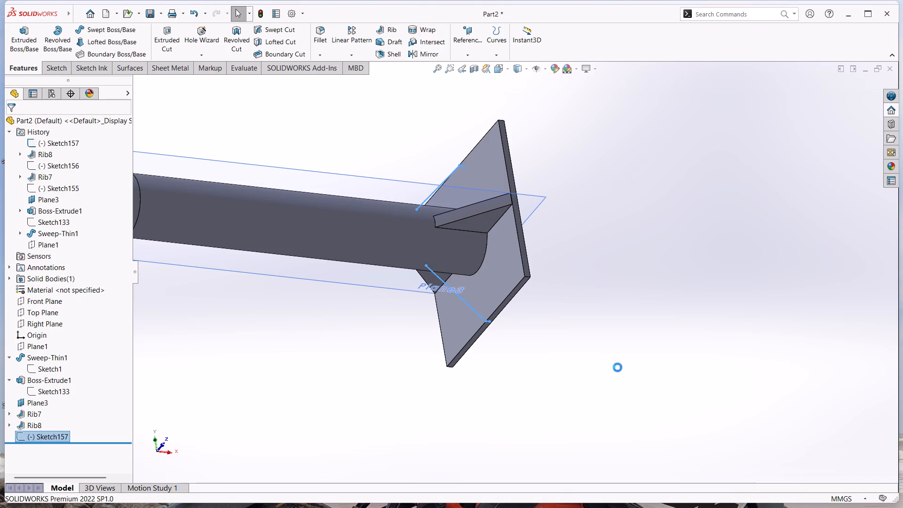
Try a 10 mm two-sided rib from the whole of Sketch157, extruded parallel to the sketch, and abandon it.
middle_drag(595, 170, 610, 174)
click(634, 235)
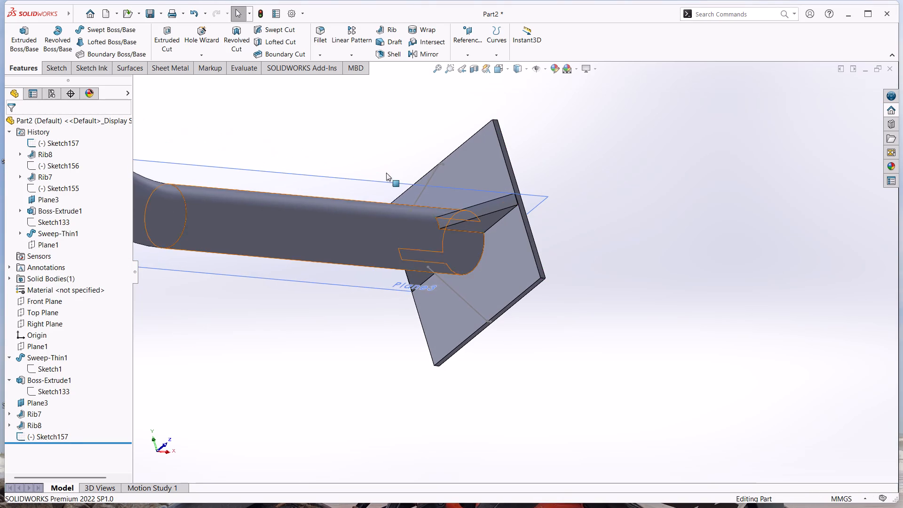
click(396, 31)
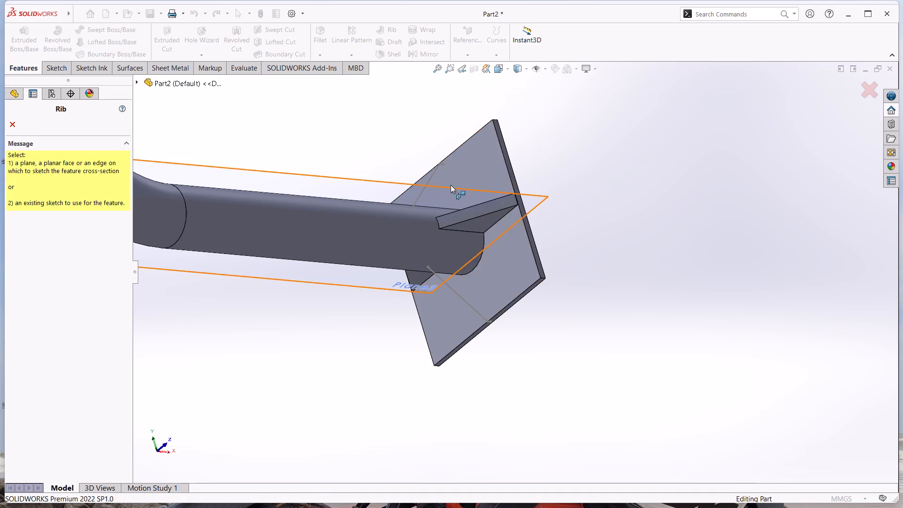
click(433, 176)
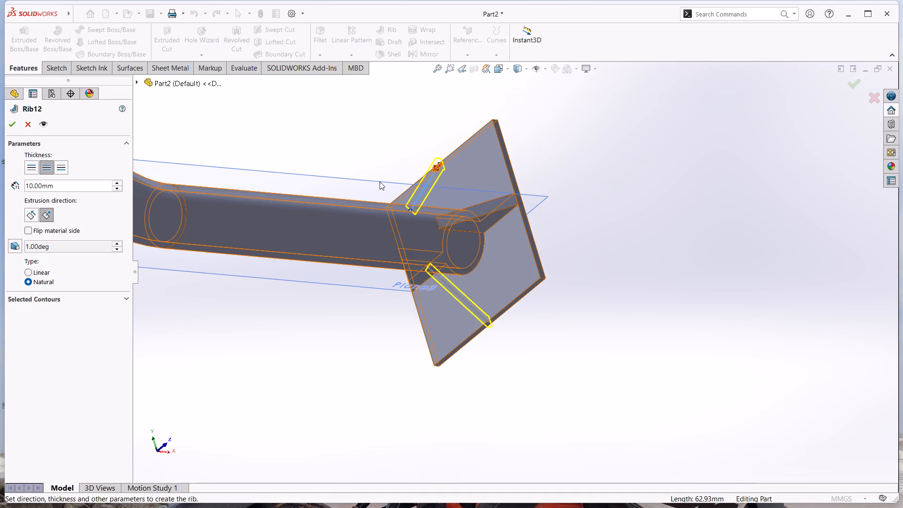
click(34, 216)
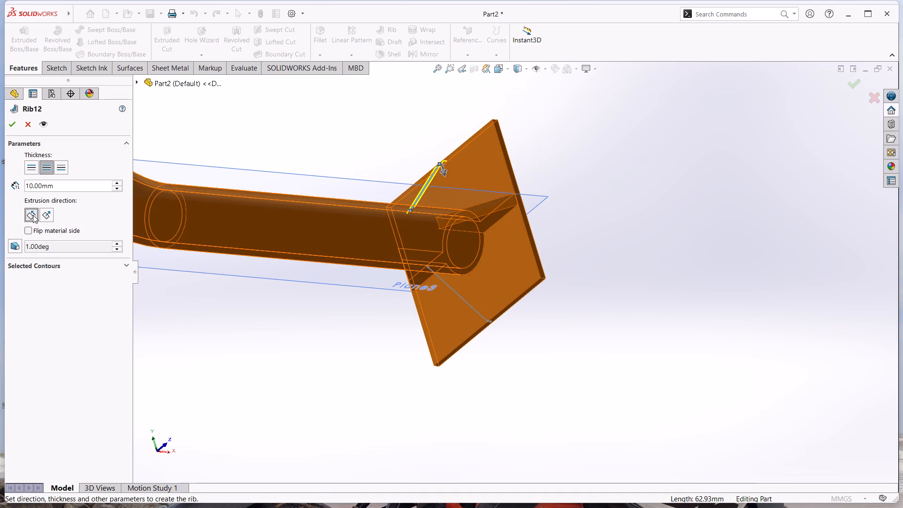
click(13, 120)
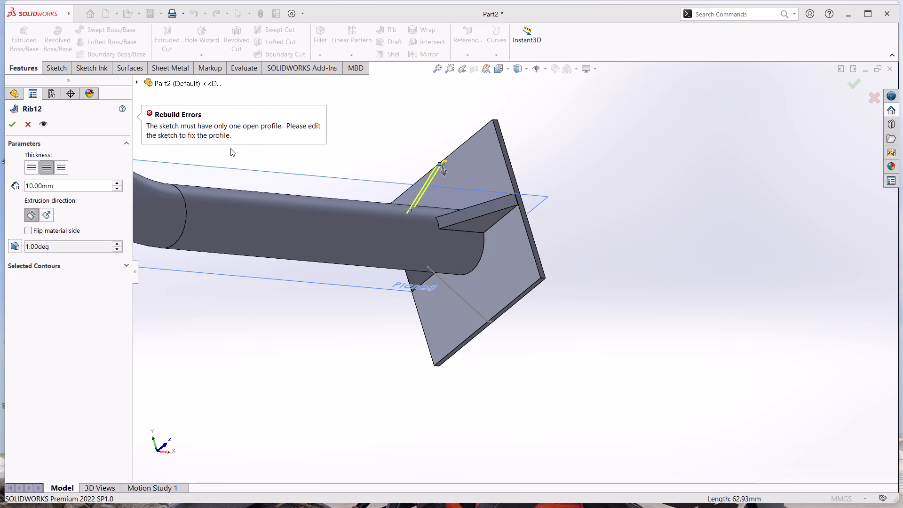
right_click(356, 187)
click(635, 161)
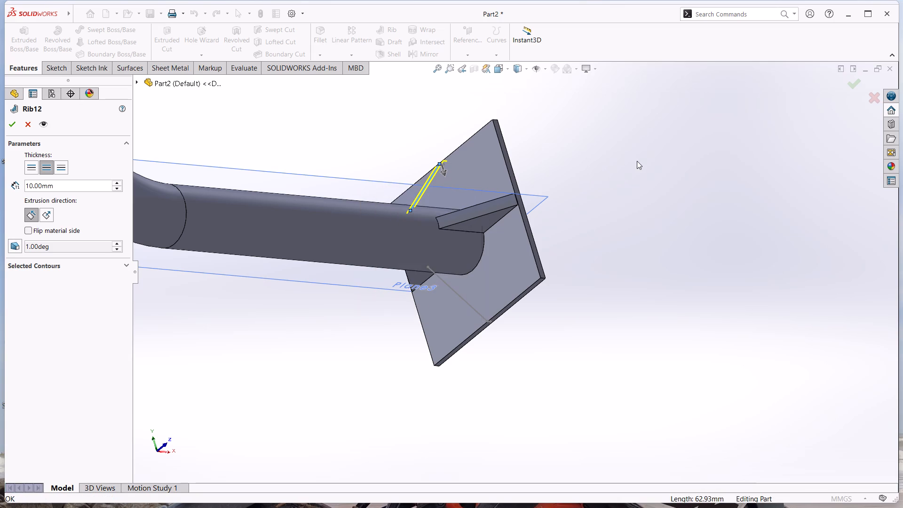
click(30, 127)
Hide Plane3, the reference plane running through the pipe.
middle_drag(601, 194, 602, 207)
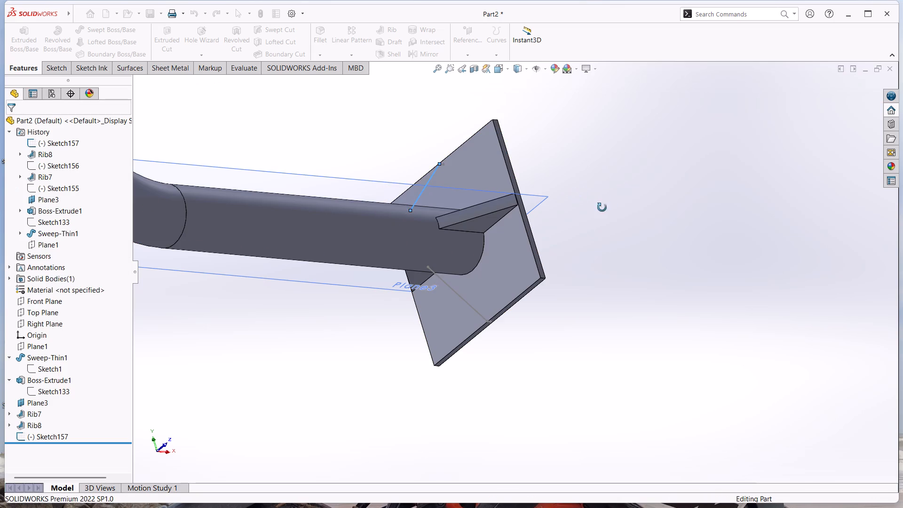
middle_drag(602, 207, 592, 275)
scroll(592, 273, down, 1)
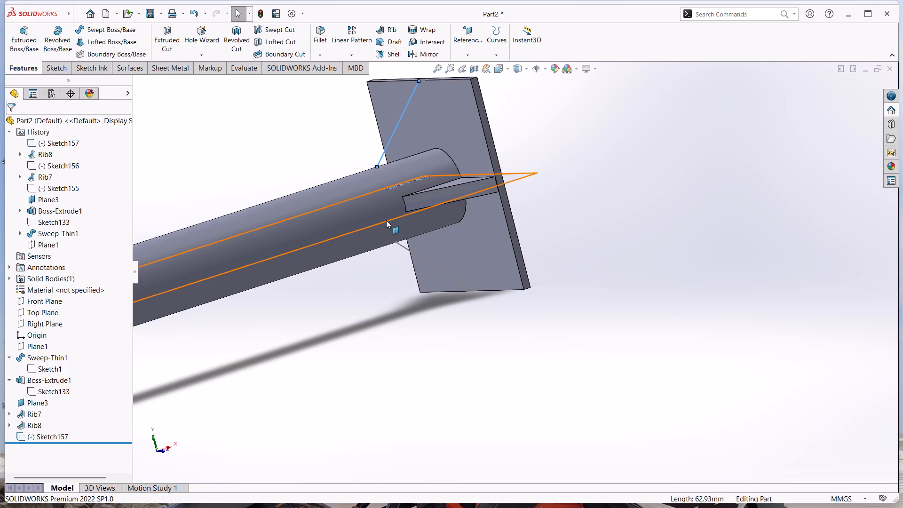
right_click(386, 220)
click(427, 205)
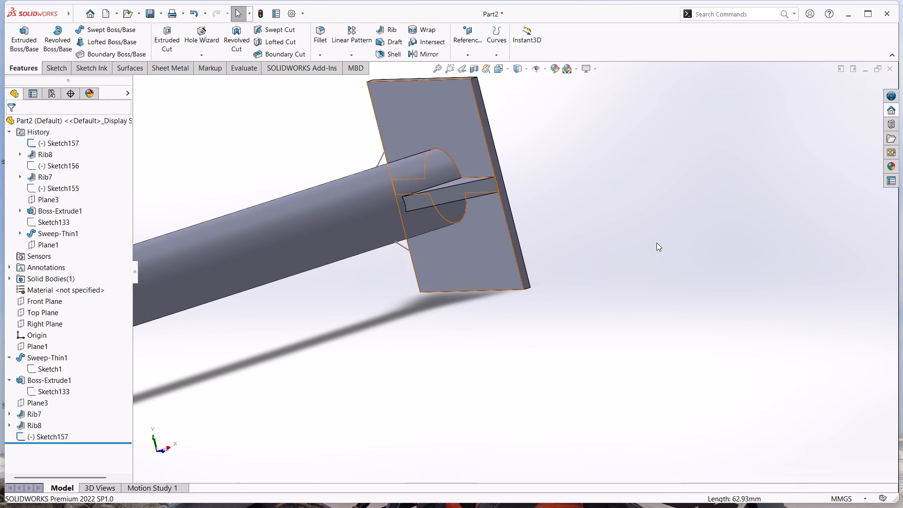
click(657, 243)
Start a new sketch on the Front Plane.
middle_drag(571, 245, 573, 227)
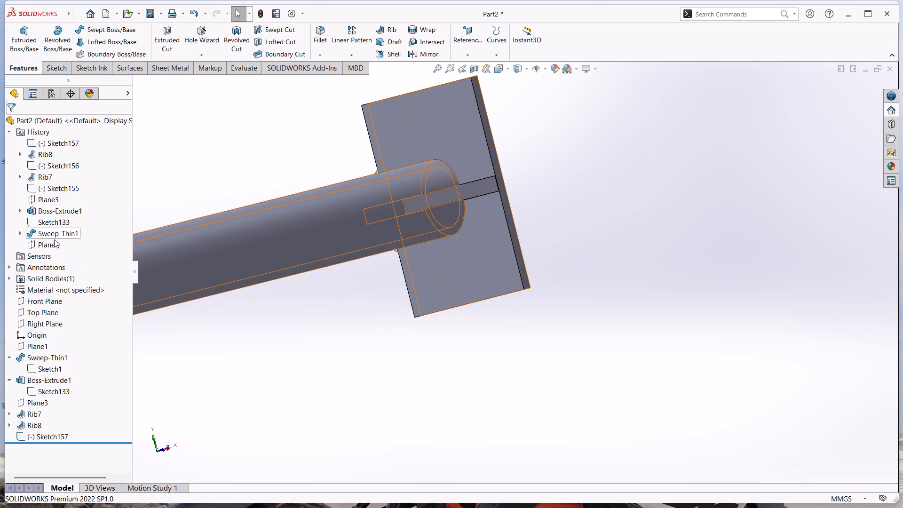
click(33, 303)
click(41, 288)
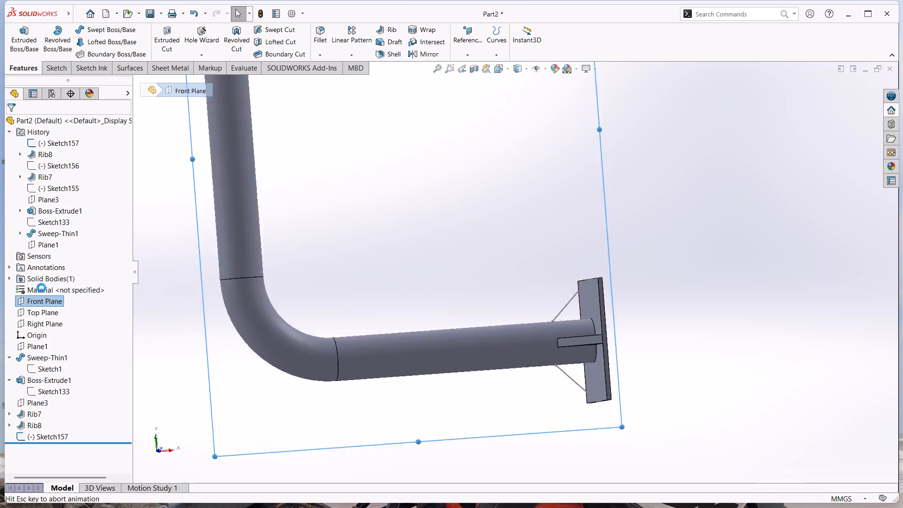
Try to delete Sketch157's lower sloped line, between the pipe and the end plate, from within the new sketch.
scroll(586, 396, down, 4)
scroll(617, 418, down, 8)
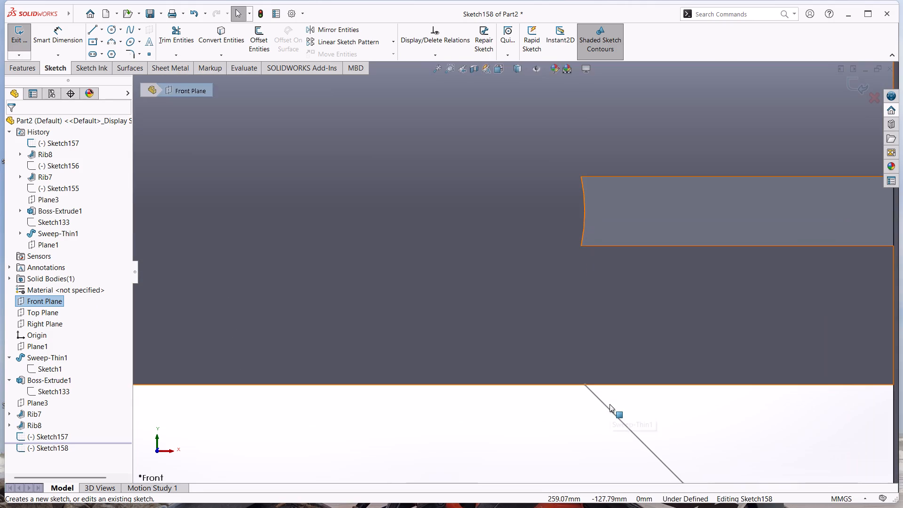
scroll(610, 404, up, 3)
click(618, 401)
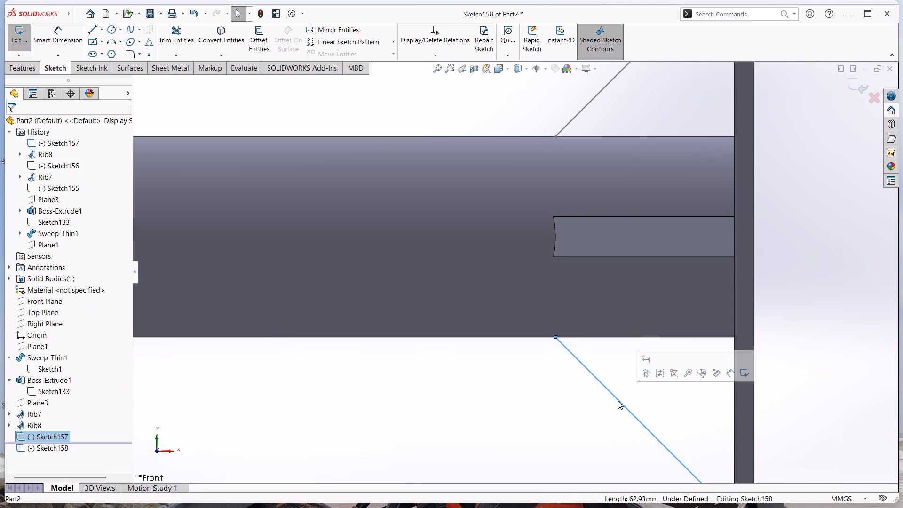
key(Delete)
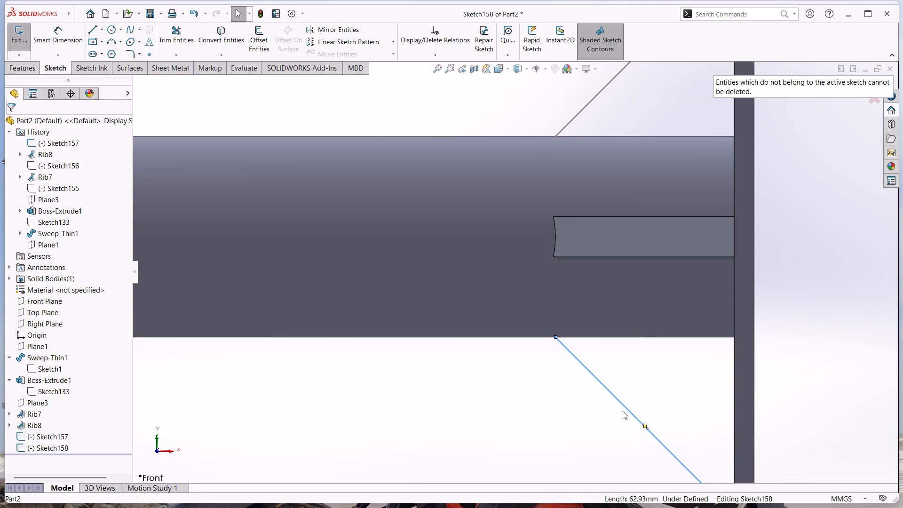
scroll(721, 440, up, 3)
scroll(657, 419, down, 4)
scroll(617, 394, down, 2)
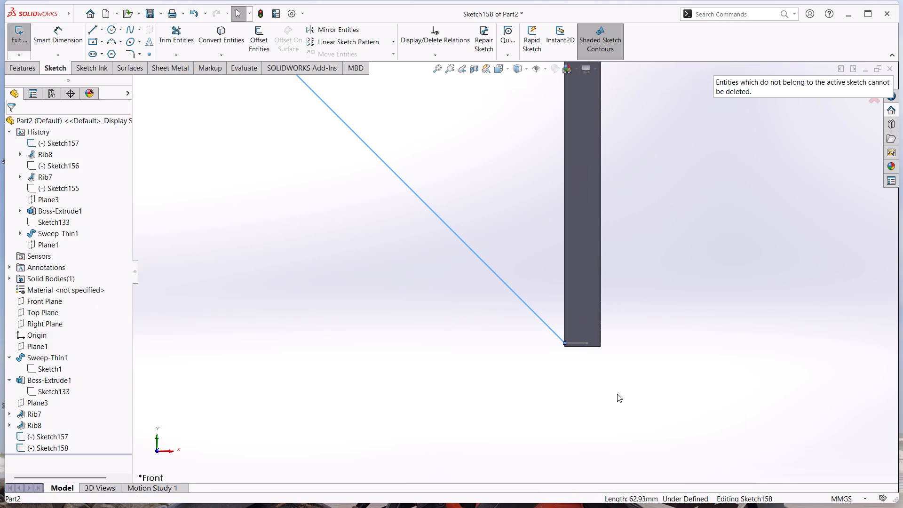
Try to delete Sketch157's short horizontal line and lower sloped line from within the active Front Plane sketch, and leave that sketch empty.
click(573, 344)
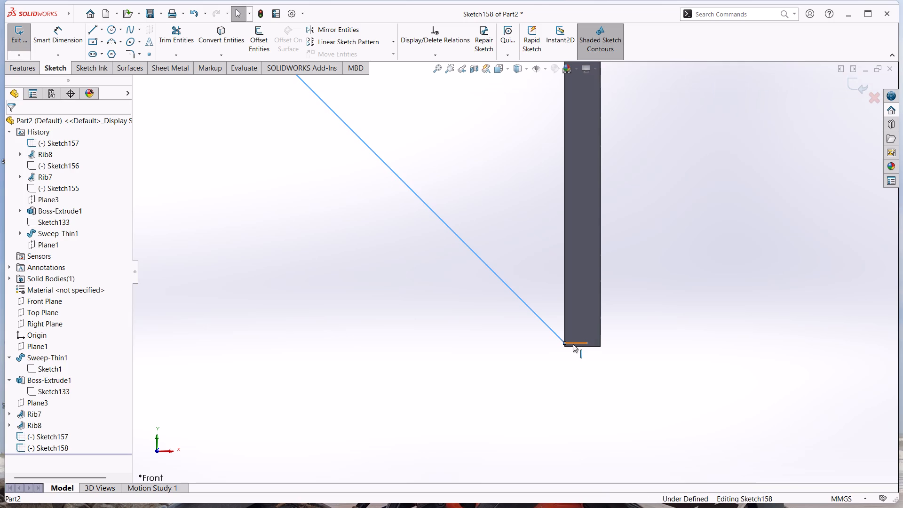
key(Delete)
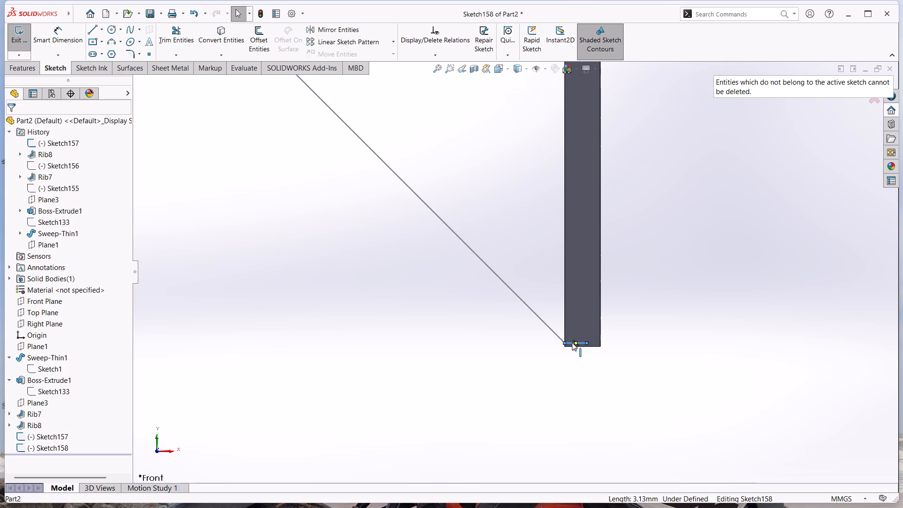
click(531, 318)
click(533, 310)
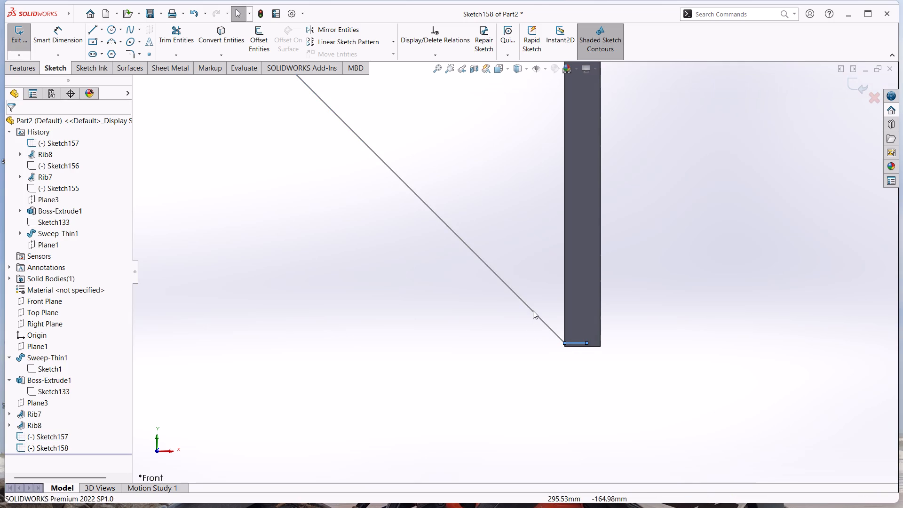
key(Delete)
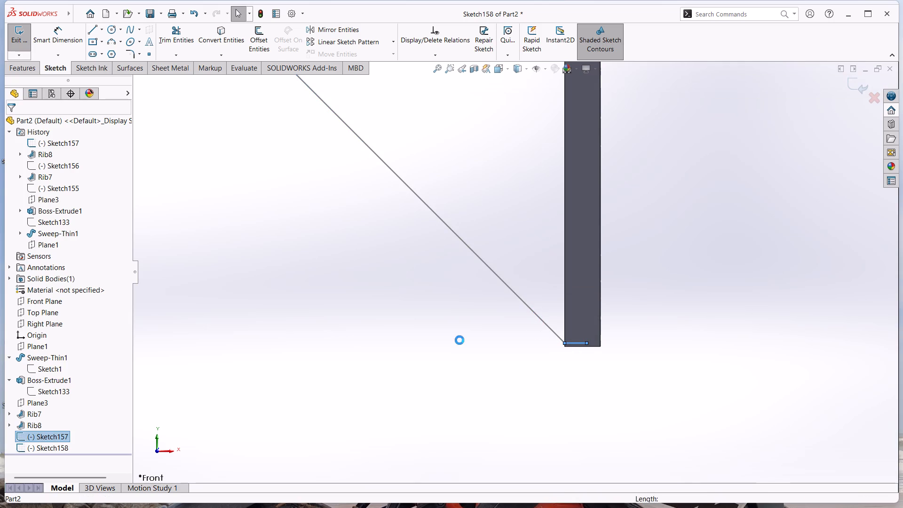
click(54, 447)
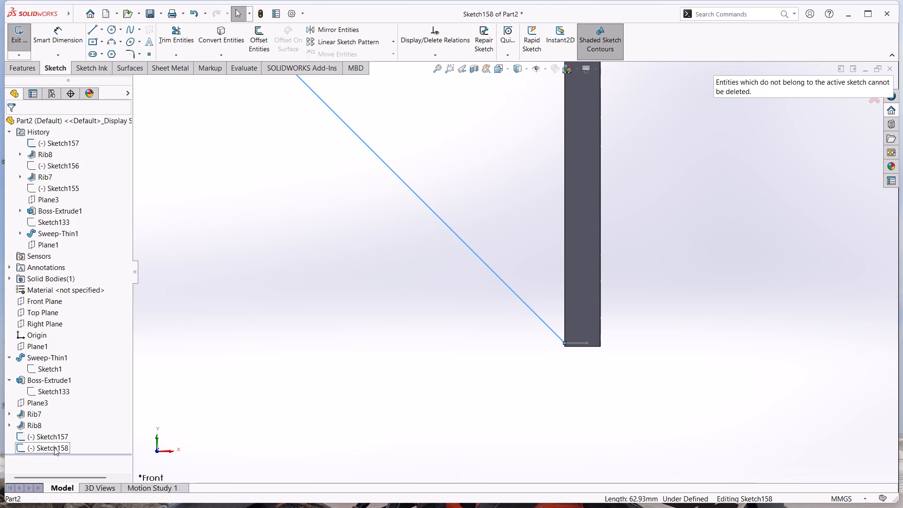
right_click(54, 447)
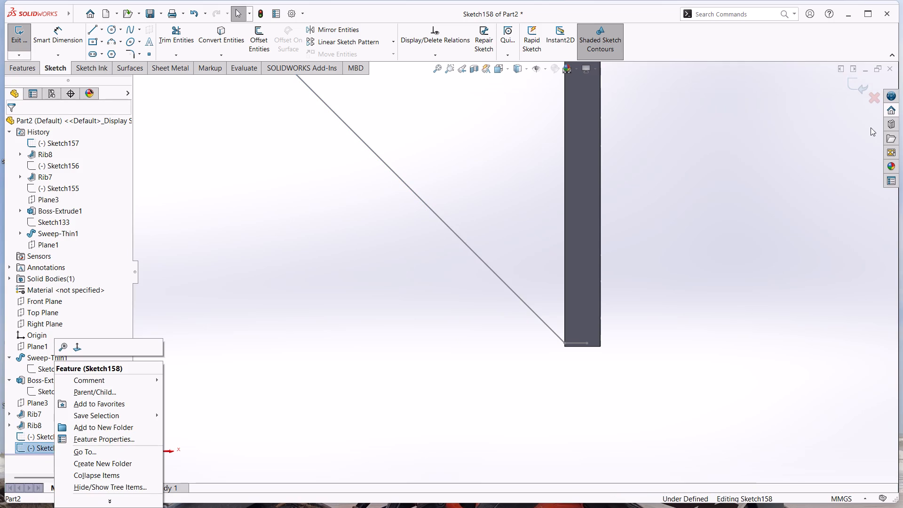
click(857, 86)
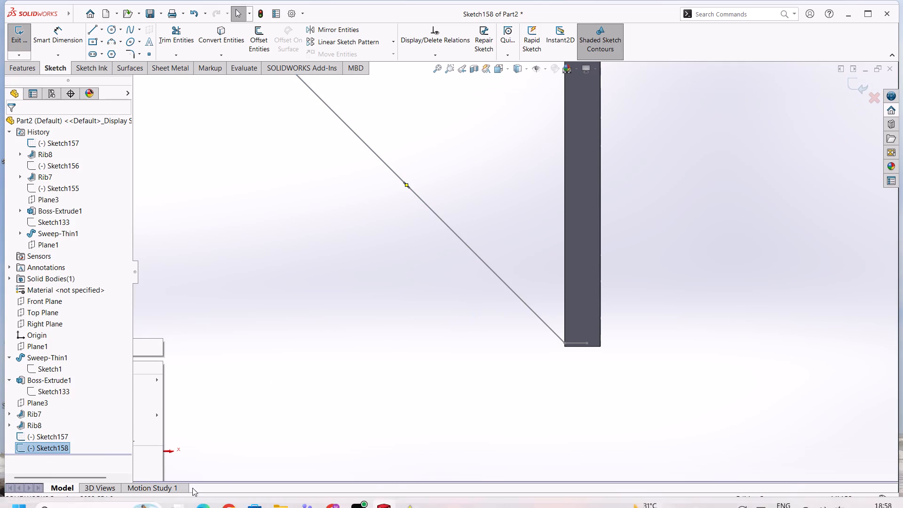
Delete the whole of Sketch157, the Front Plane sketch holding both sloped rib profiles.
scroll(69, 427, down, 2)
scroll(69, 427, up, 3)
scroll(286, 362, up, 2)
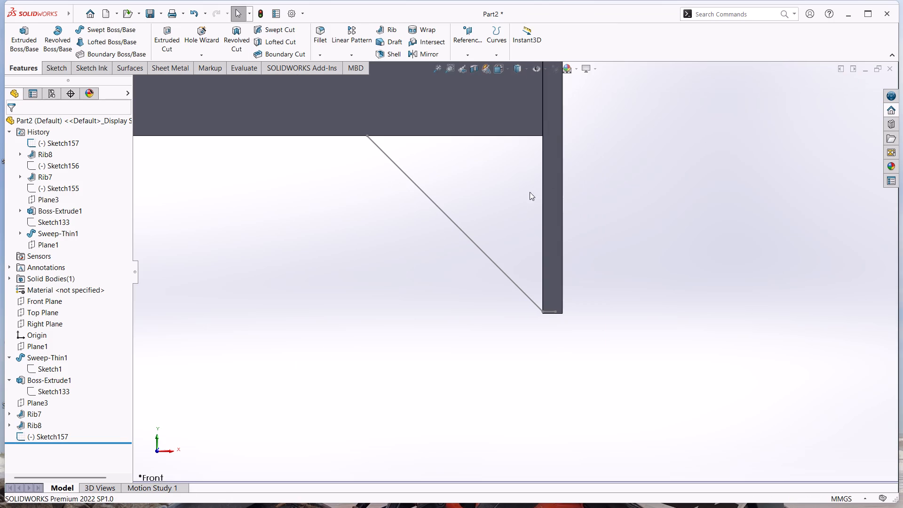
scroll(381, 292, up, 6)
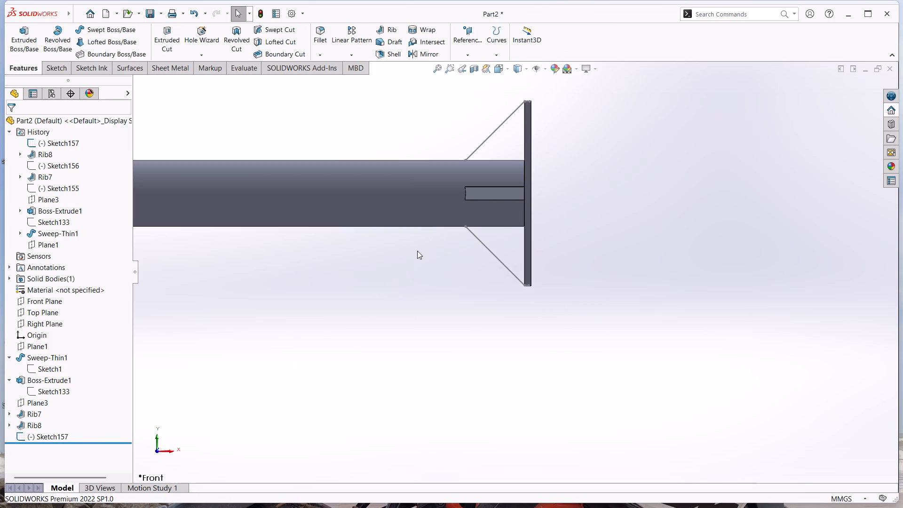
scroll(441, 221, down, 2)
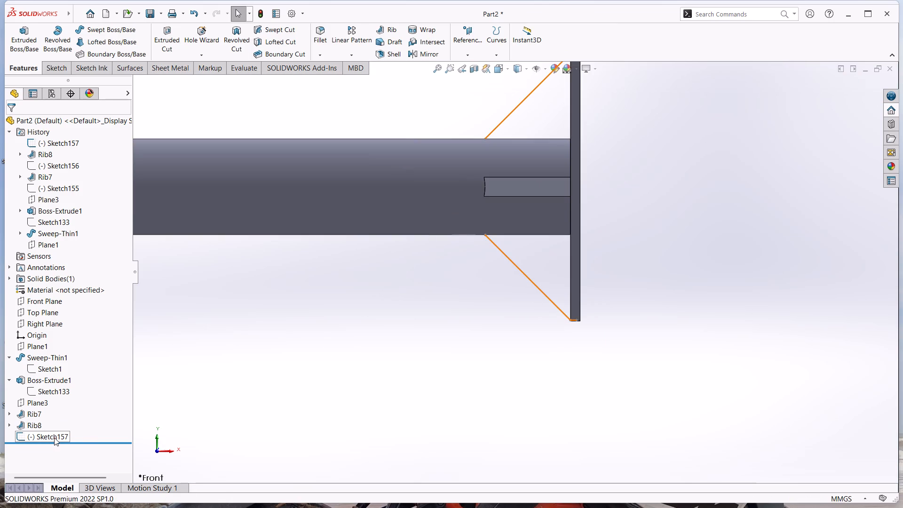
click(54, 437)
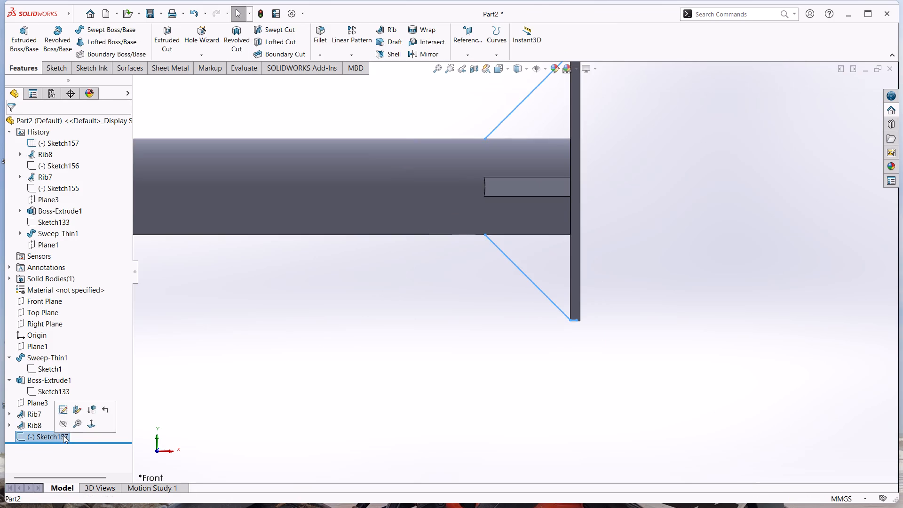
click(260, 394)
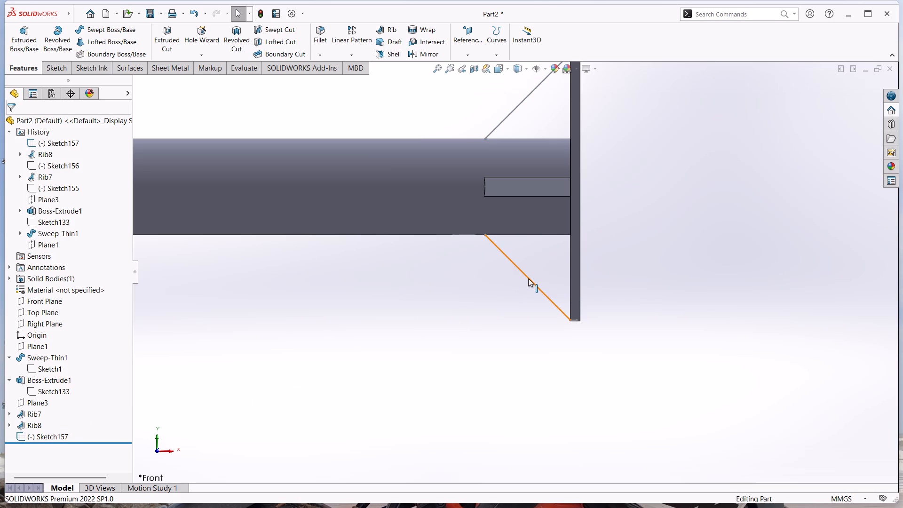
click(529, 278)
key(Delete)
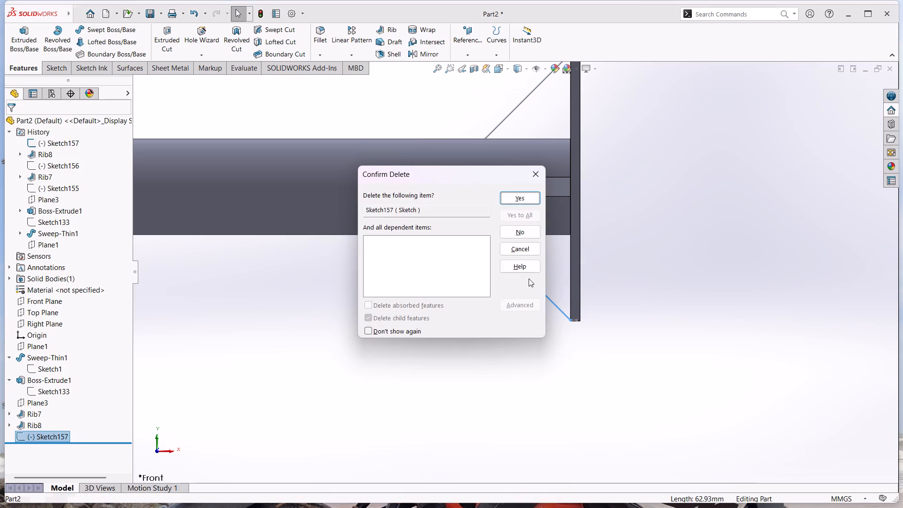
click(515, 197)
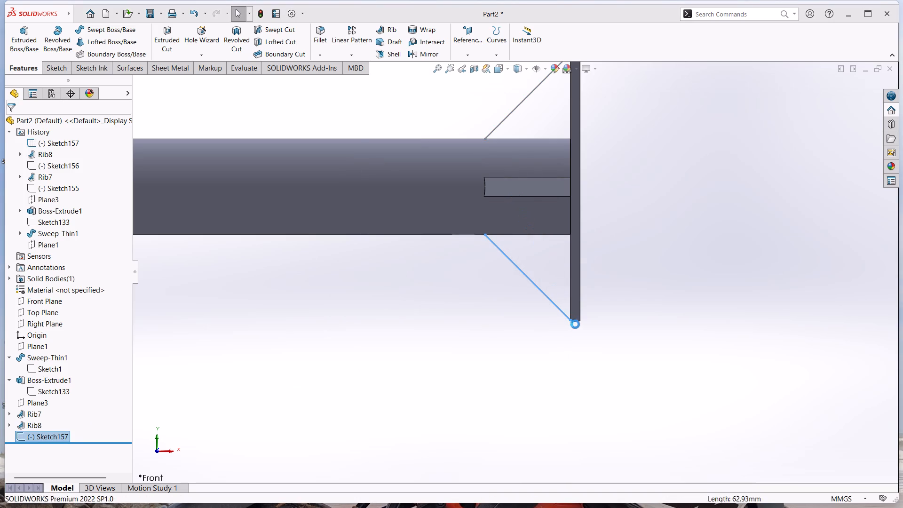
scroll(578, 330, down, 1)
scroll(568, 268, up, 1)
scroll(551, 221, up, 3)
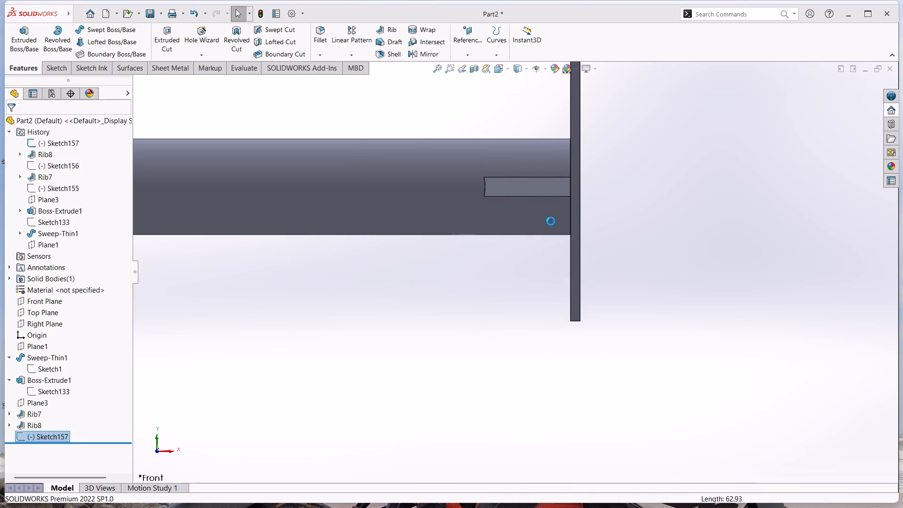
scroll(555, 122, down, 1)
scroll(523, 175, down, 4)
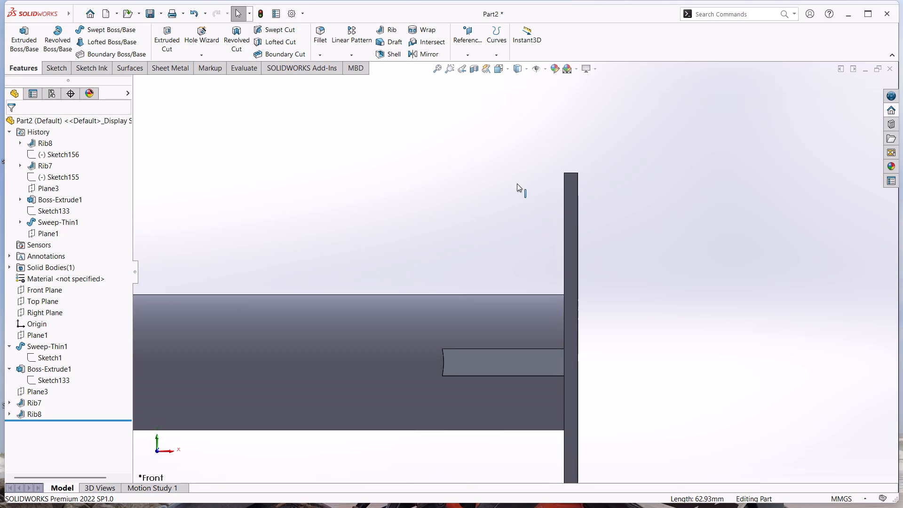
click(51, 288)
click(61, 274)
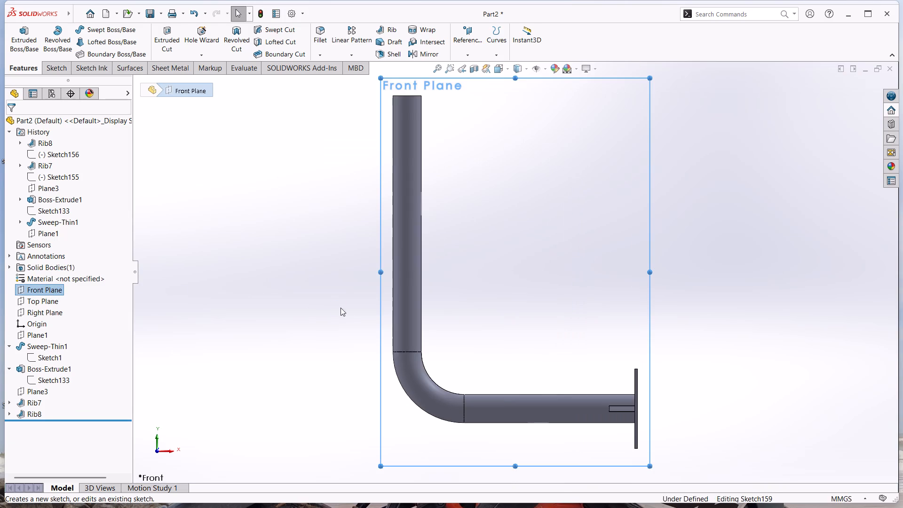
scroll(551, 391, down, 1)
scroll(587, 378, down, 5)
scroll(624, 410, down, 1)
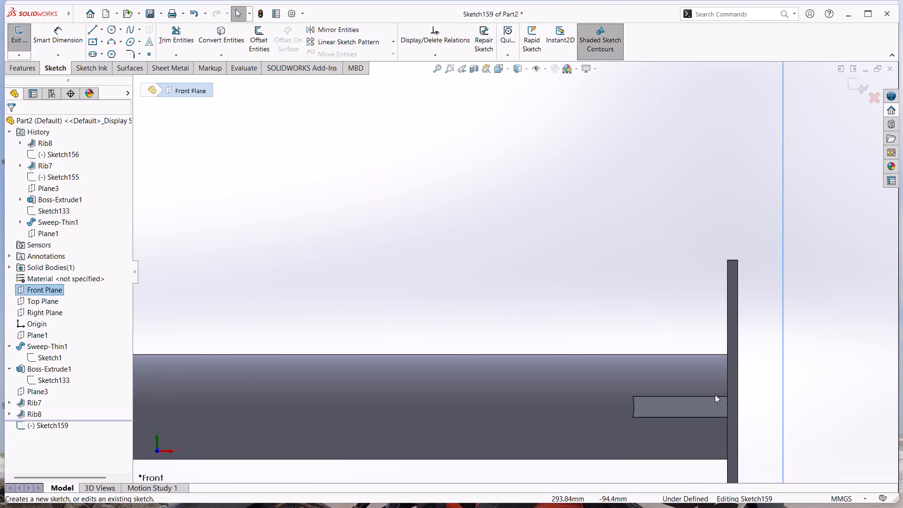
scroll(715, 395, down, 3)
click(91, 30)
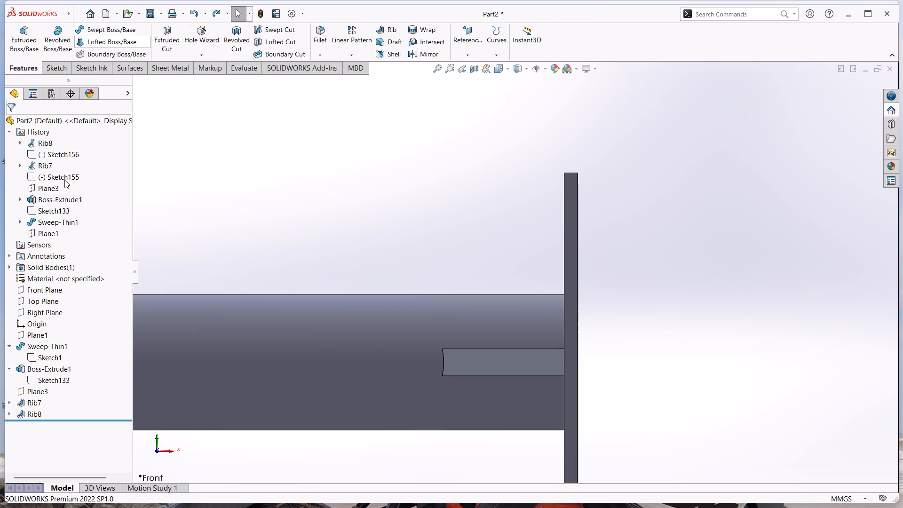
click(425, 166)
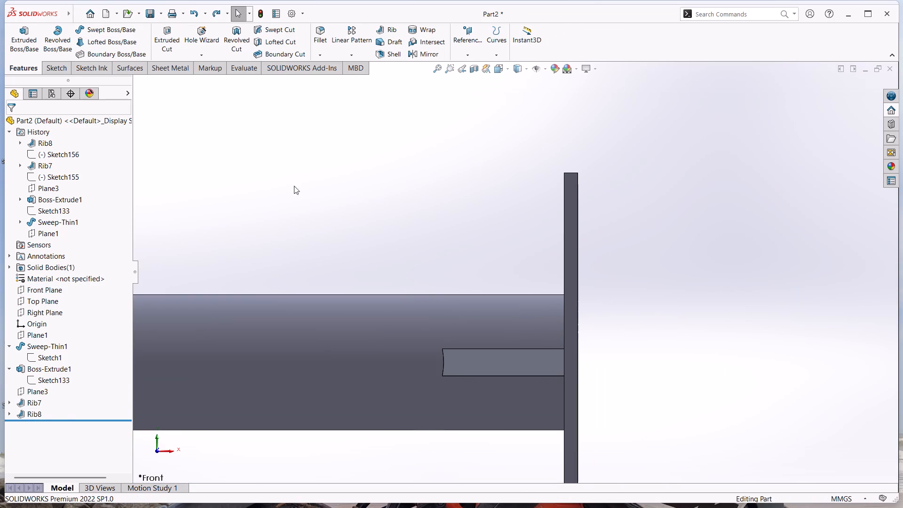
In a new Front Plane sketch, draw a sloped line from the pipe's upper edge to near the end plate's top, continuing with a short horizontal line across the plate.
click(43, 289)
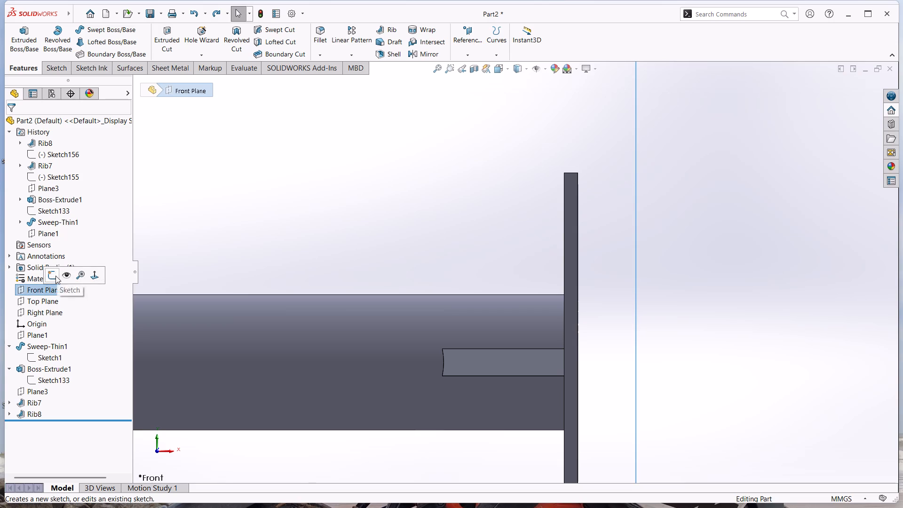
click(55, 276)
scroll(609, 396, down, 10)
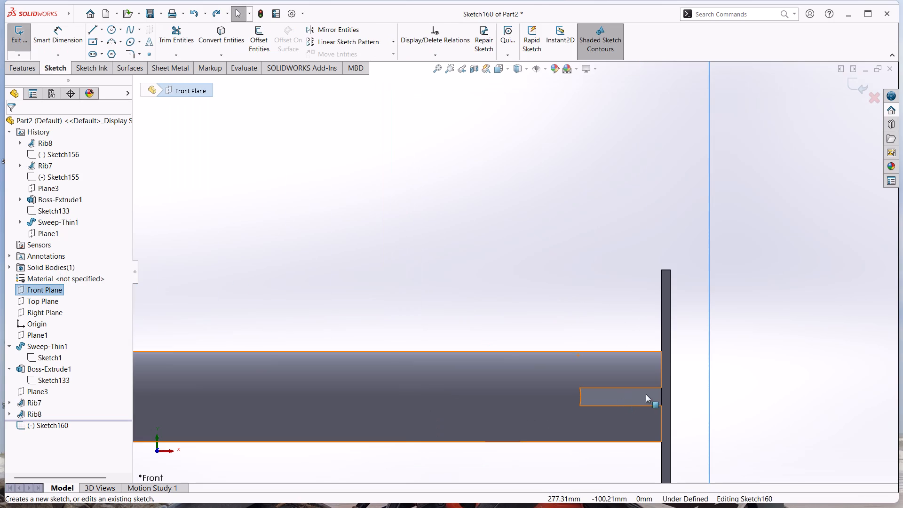
click(767, 351)
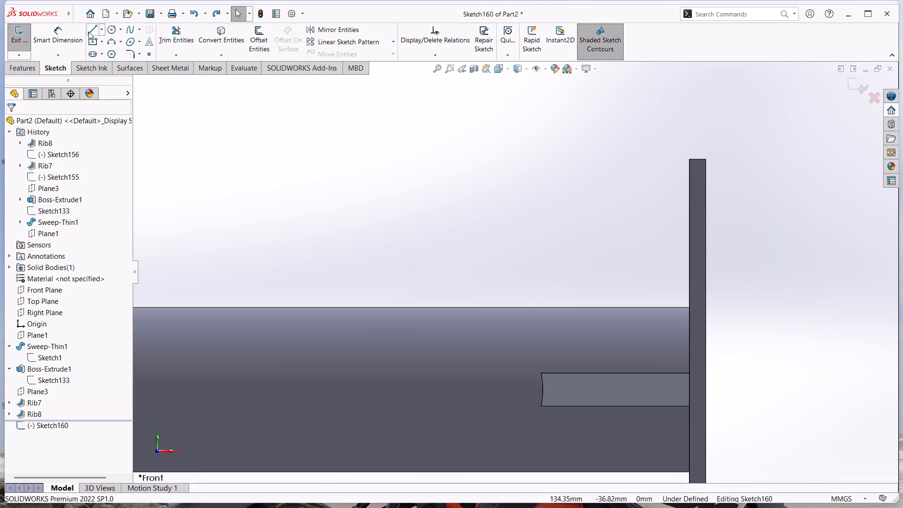
click(88, 31)
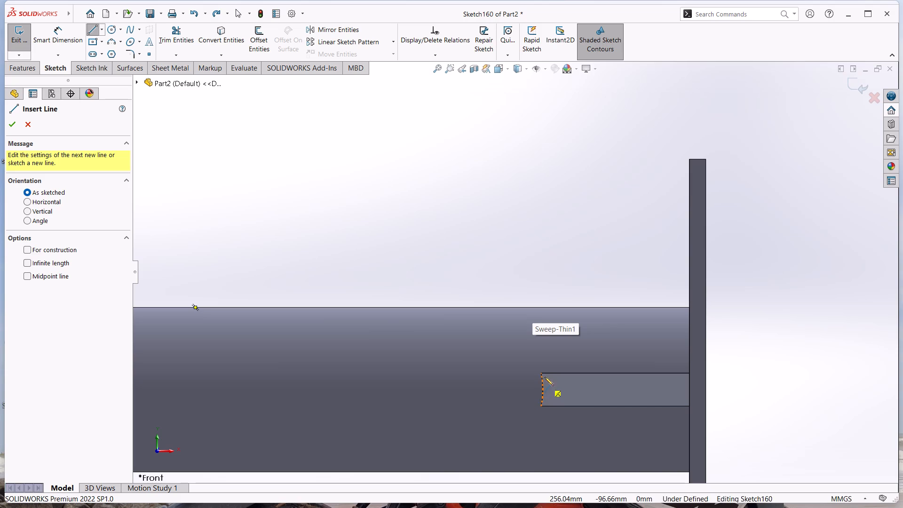
click(539, 306)
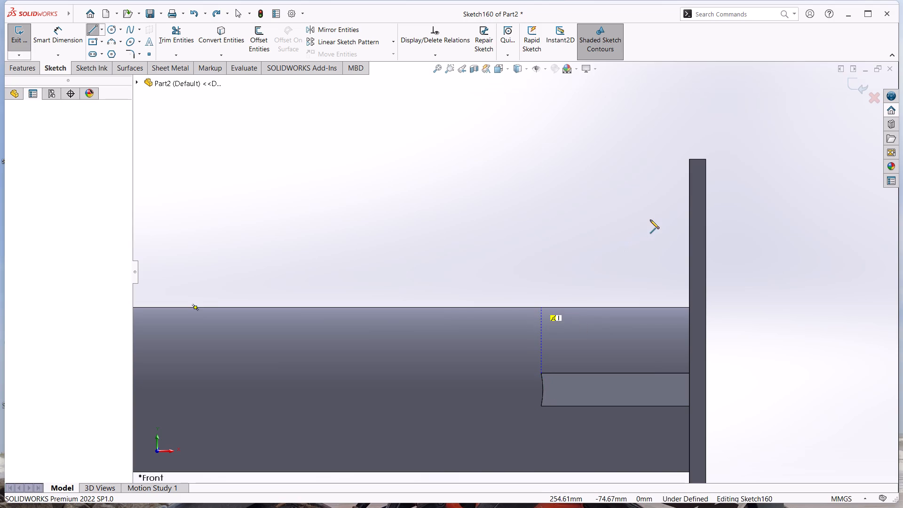
click(690, 167)
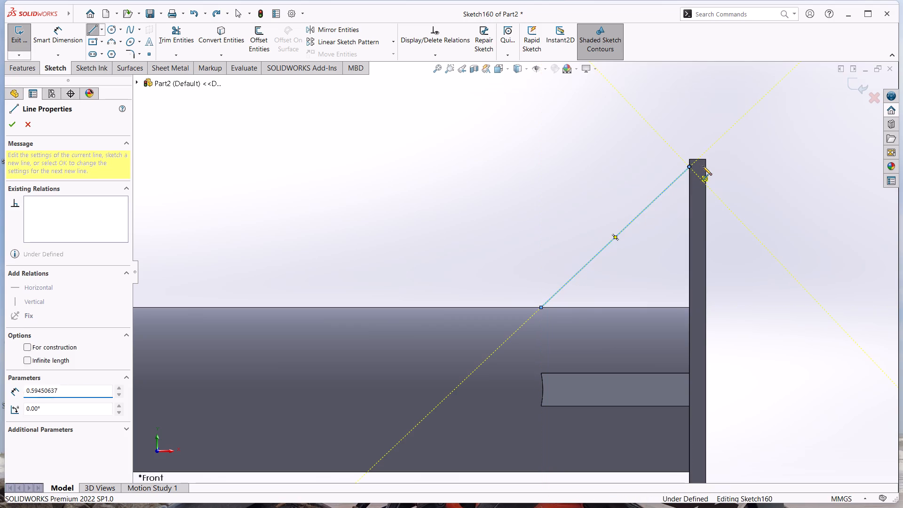
click(703, 166)
key(Escape)
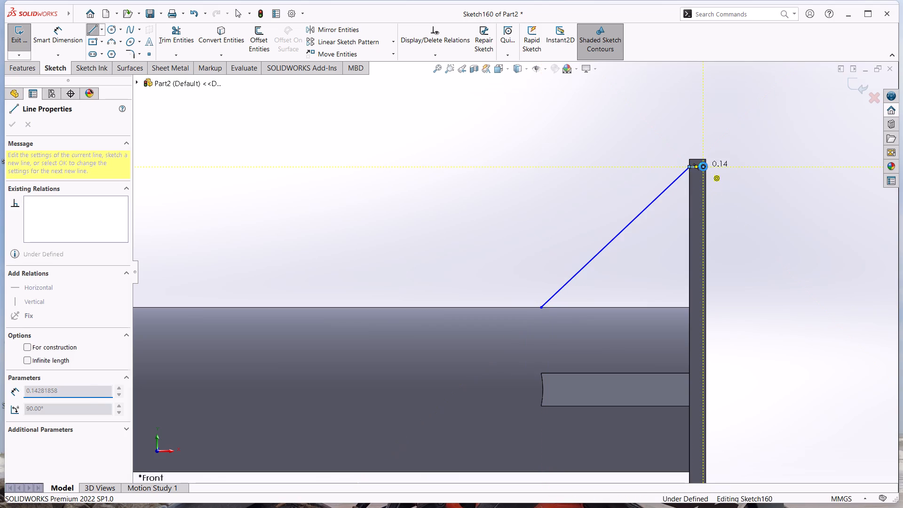
Dimension the short horizontal line 0.5 mm below the end plate's top edge.
click(66, 40)
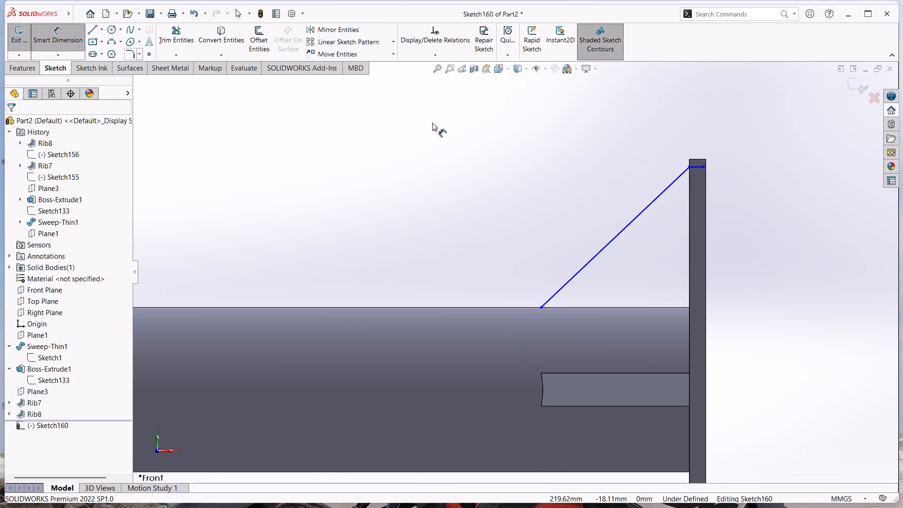
click(696, 165)
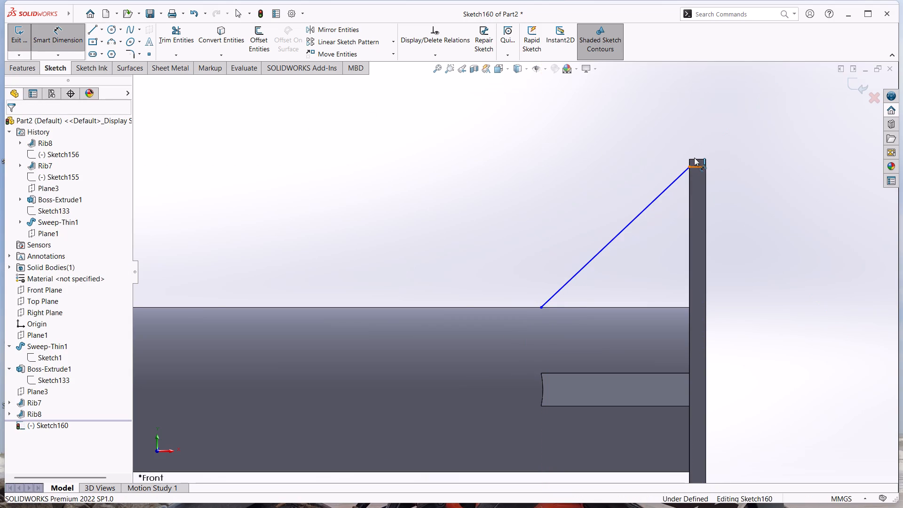
click(694, 159)
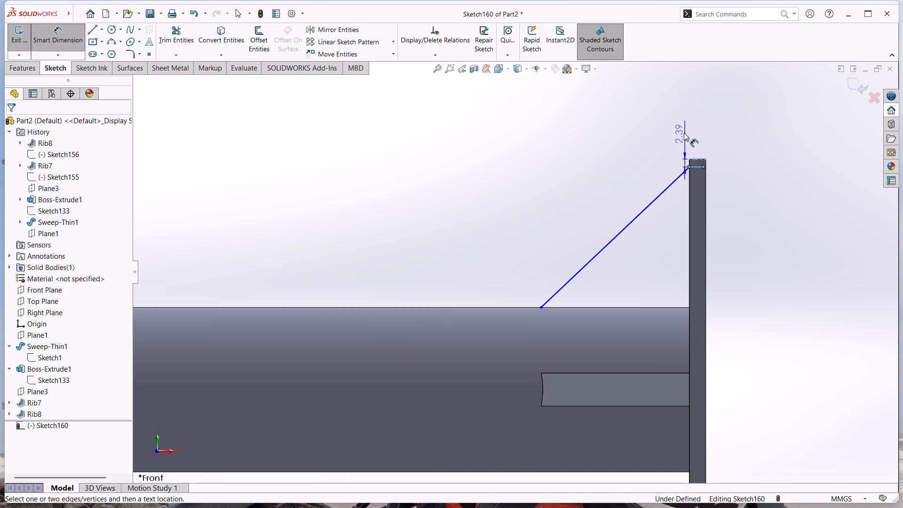
click(684, 132)
text(0.5)
key(Return)
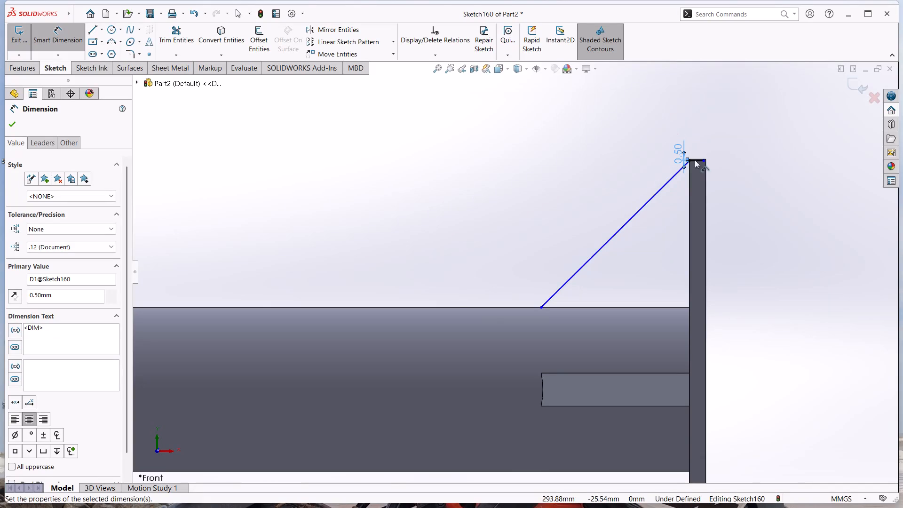
Dimension the upper sloped line at 45° to the end plate's pipe-side face.
click(690, 212)
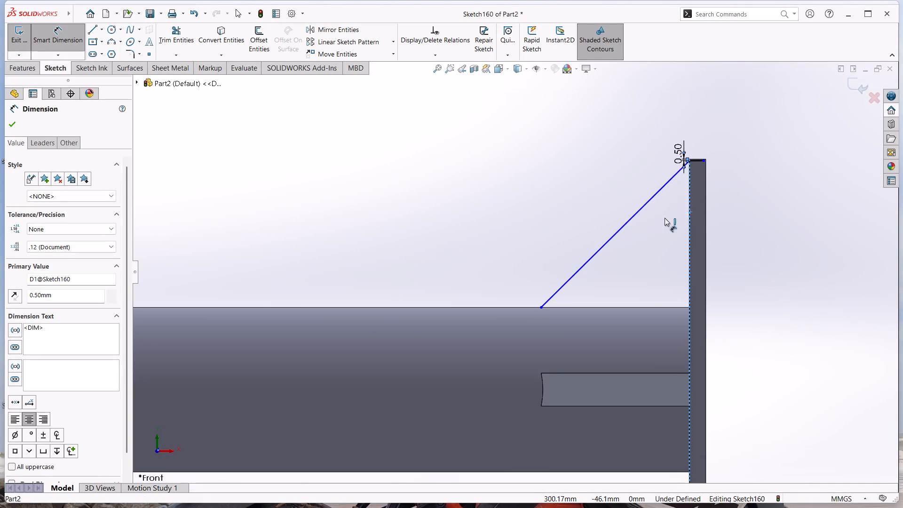
click(650, 199)
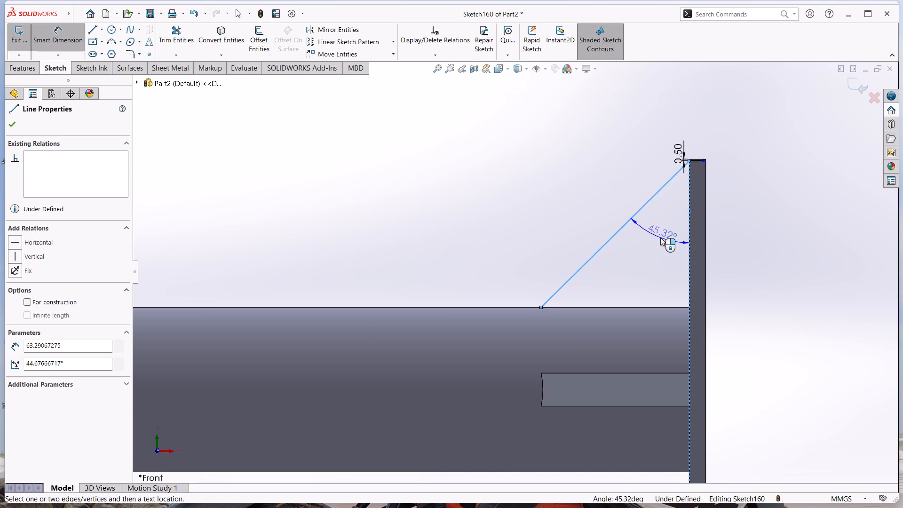
click(660, 238)
text(45)
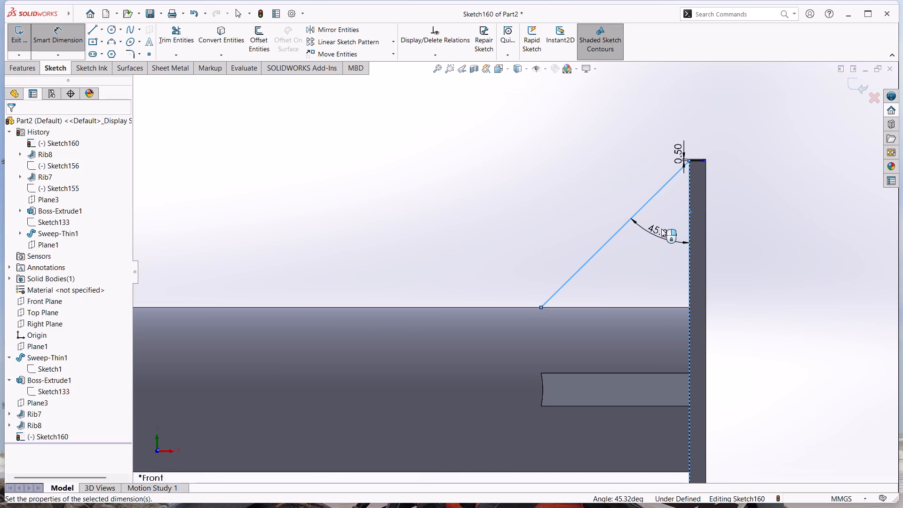
double_click(662, 233)
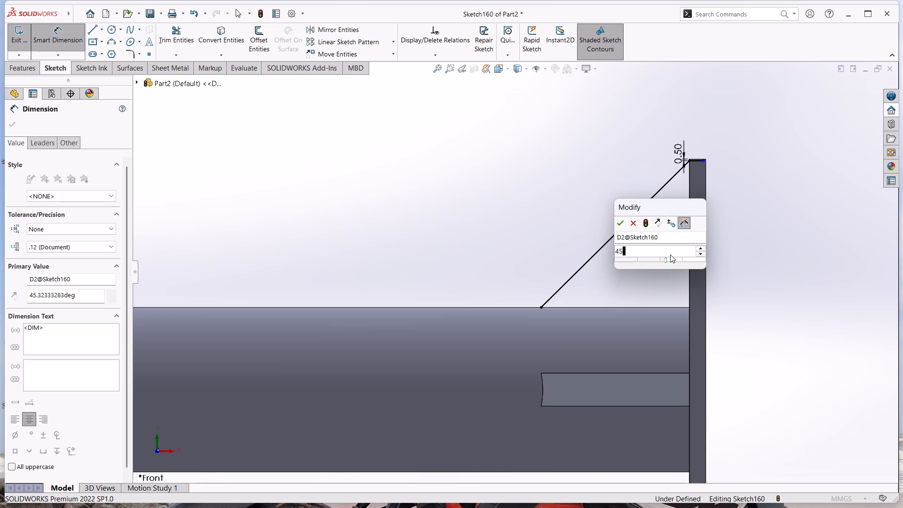
key(Return)
key(Return)
key(Return)
key(Return)
key(Return)
key(Return)
key(Return)
key(Return)
key(Return)
key(Return)
key(Return)
key(Return)
key(Return)
key(Return)
key(Return)
key(Return)
key(Return)
key(Return)
key(Return)
key(Return)
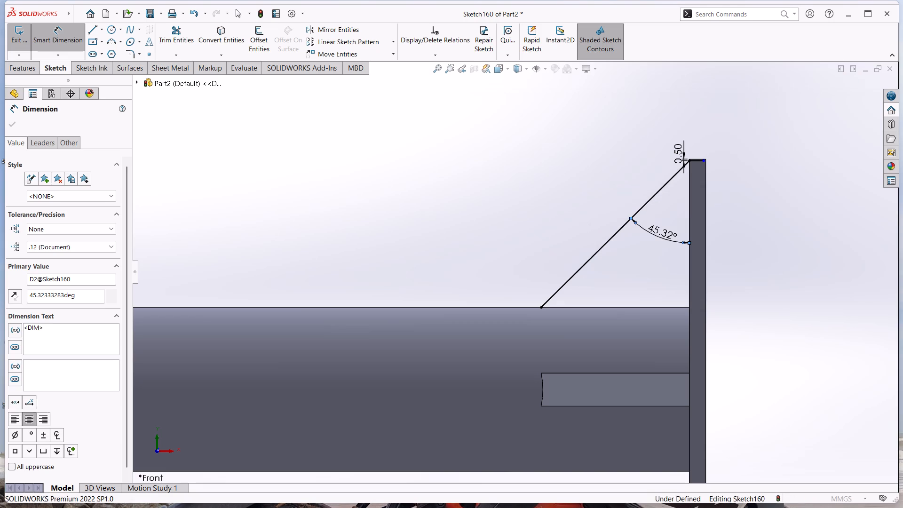
click(784, 253)
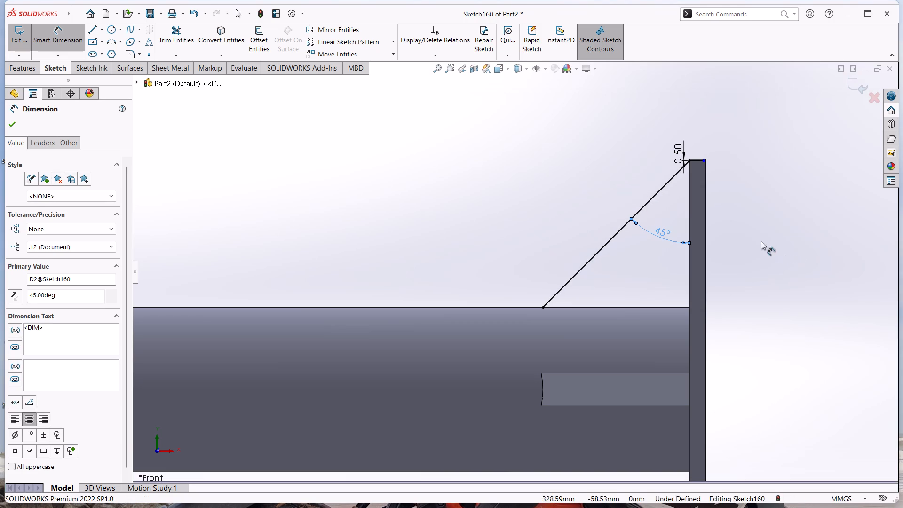
Close the sketch and create a 10 mm thick rib from the upper profile, between the pipe and end plate.
click(16, 42)
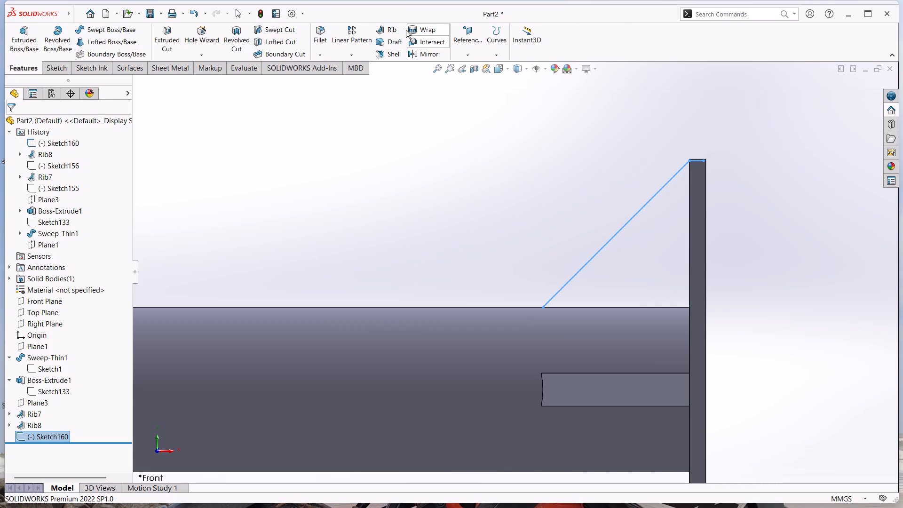
click(395, 27)
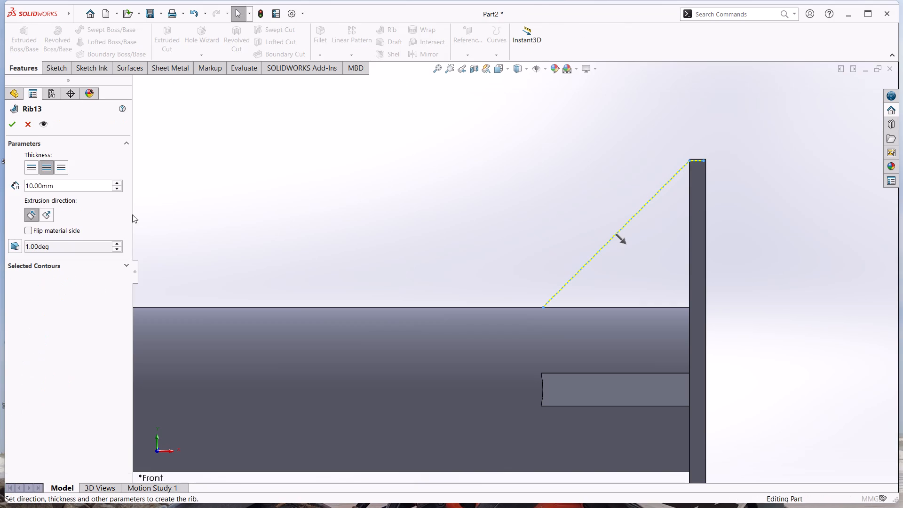
click(14, 122)
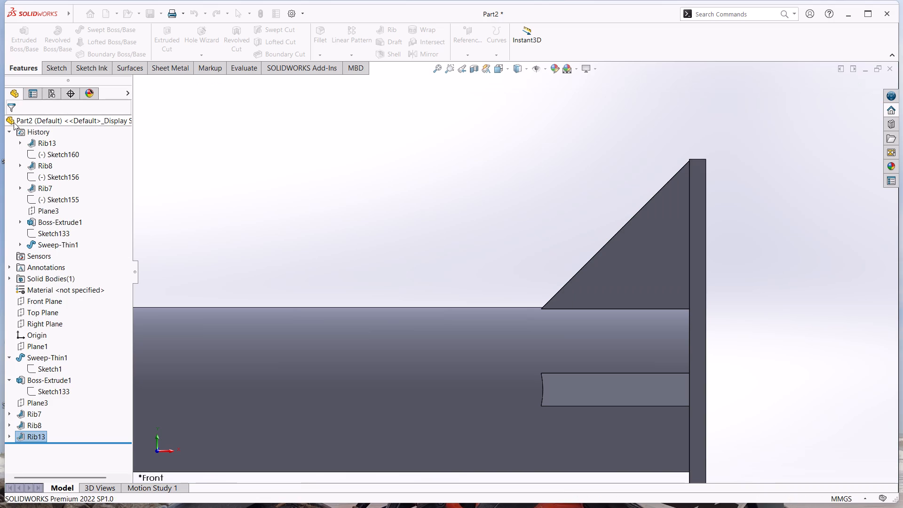
In a new Front Plane sketch, draw a sloped line from the pipe's lower edge to near the end plate's bottom, plus a 5 mm horizontal line across the plate.
middle_drag(336, 211, 347, 172)
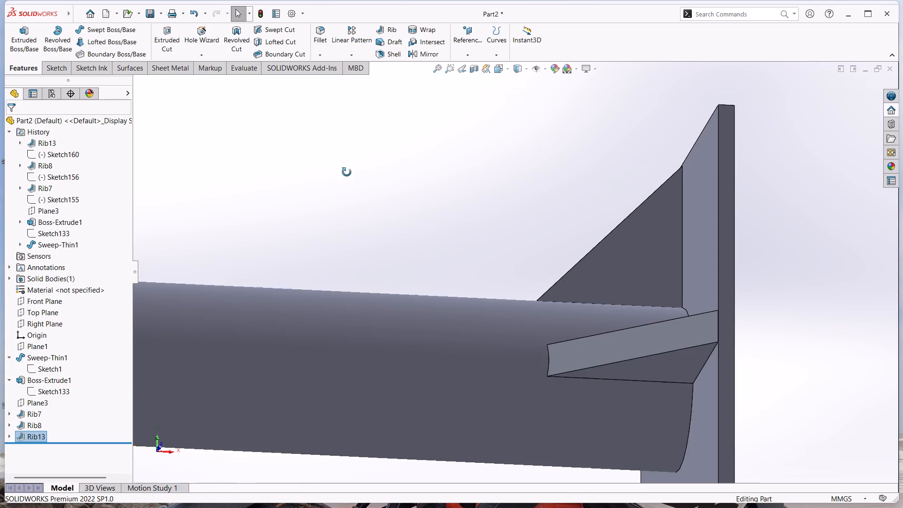
scroll(453, 254, up, 2)
scroll(689, 308, up, 2)
middle_drag(483, 174, 483, 175)
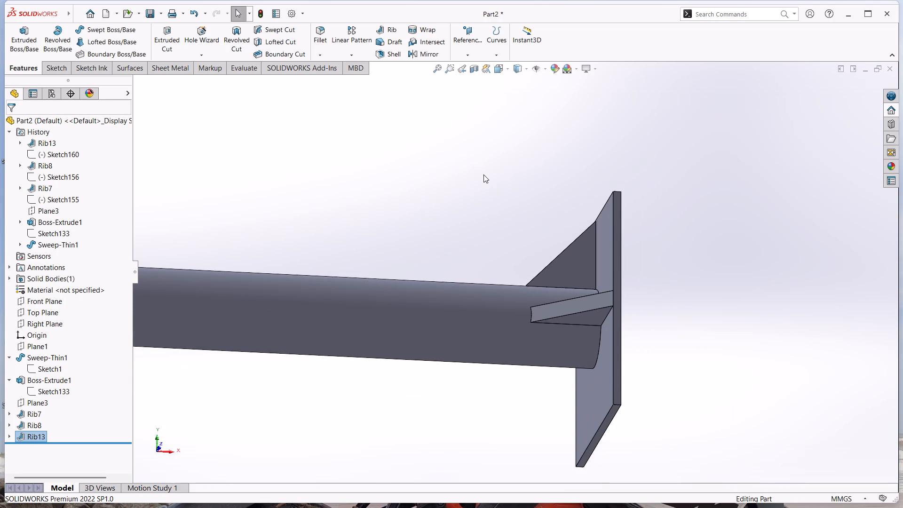
middle_drag(483, 175, 499, 243)
scroll(497, 282, down, 1)
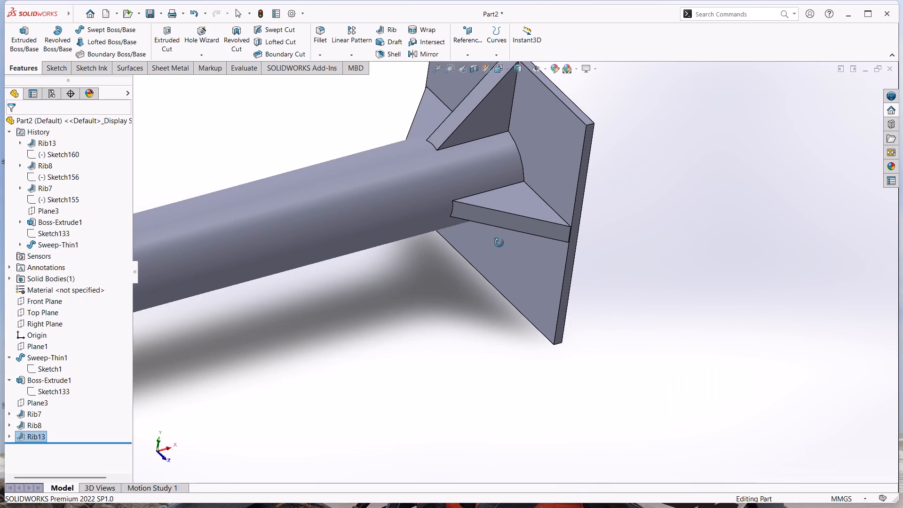
middle_drag(499, 243, 490, 217)
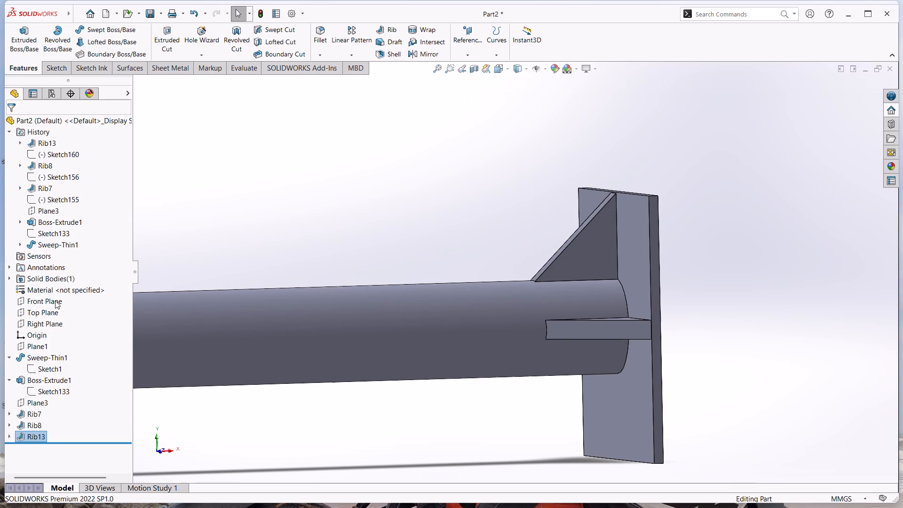
click(55, 301)
click(66, 286)
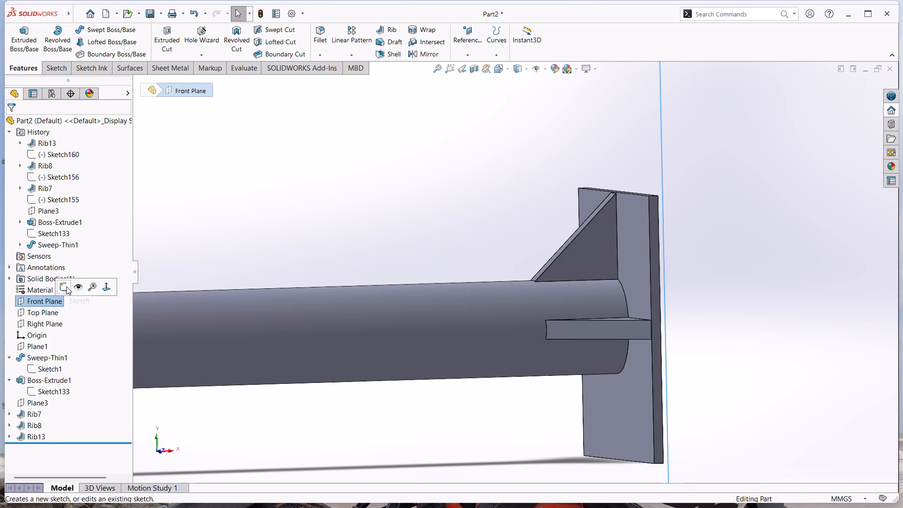
scroll(610, 422, down, 4)
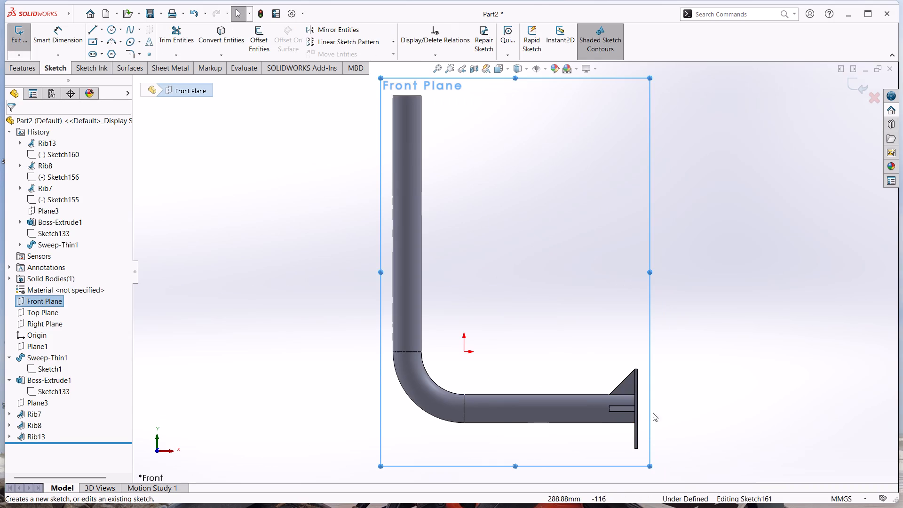
scroll(654, 425, down, 8)
scroll(497, 307, down, 1)
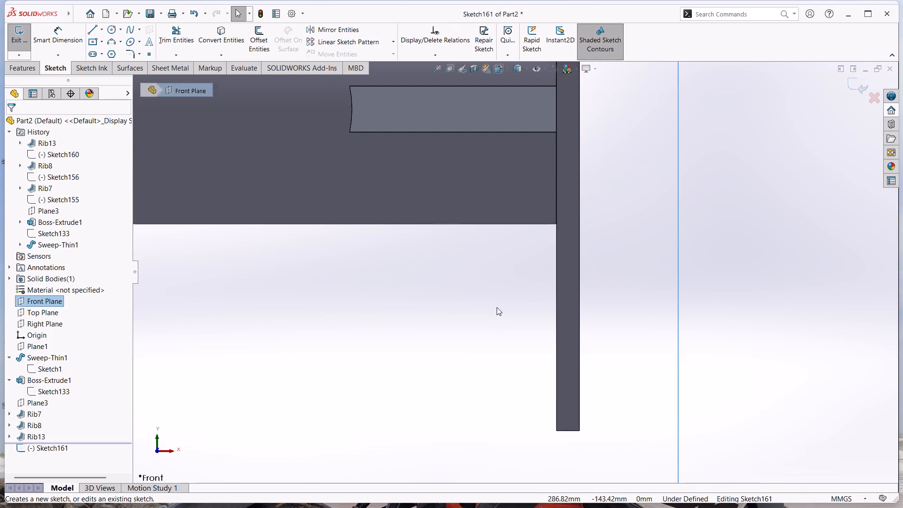
click(95, 32)
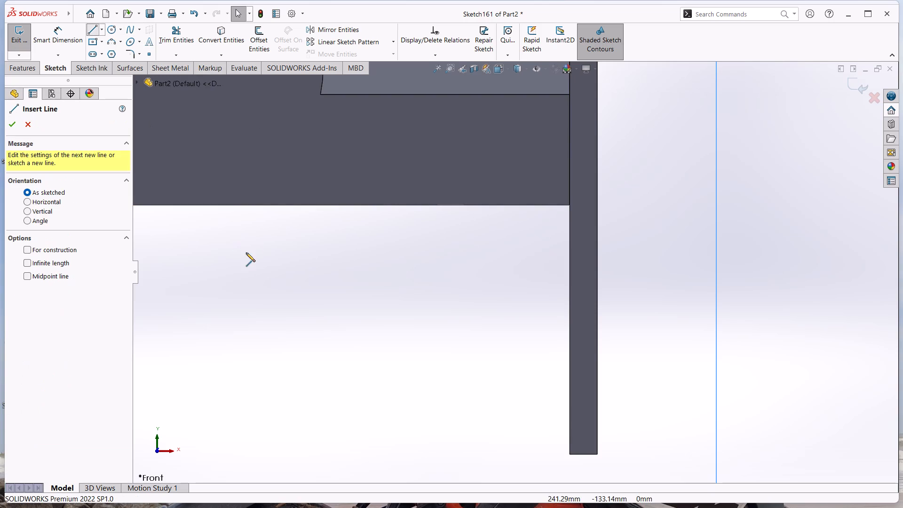
click(320, 205)
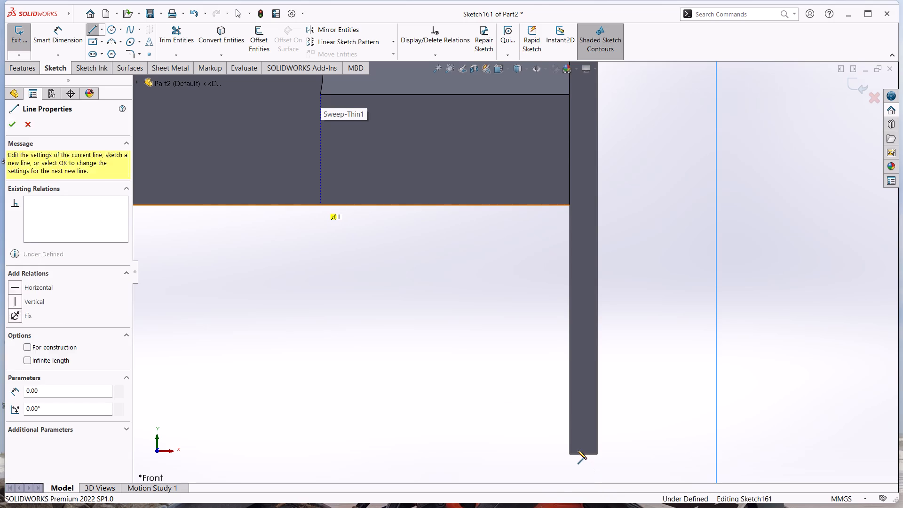
click(570, 448)
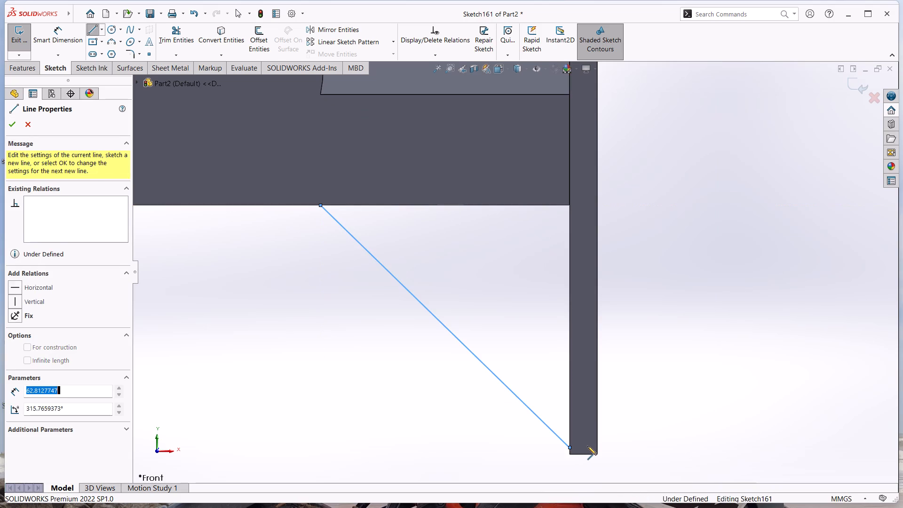
click(590, 449)
key(Escape)
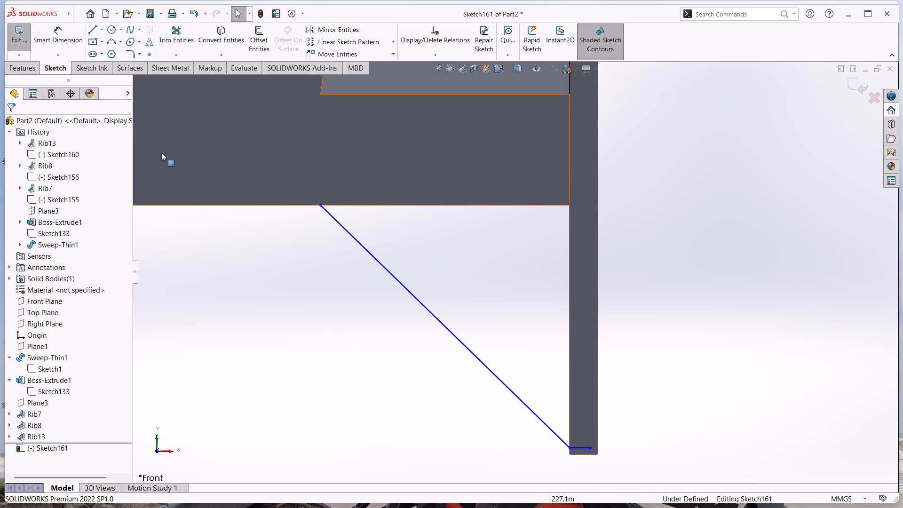
Dimension the short horizontal line 0.5 mm above the end plate's bottom edge.
click(57, 34)
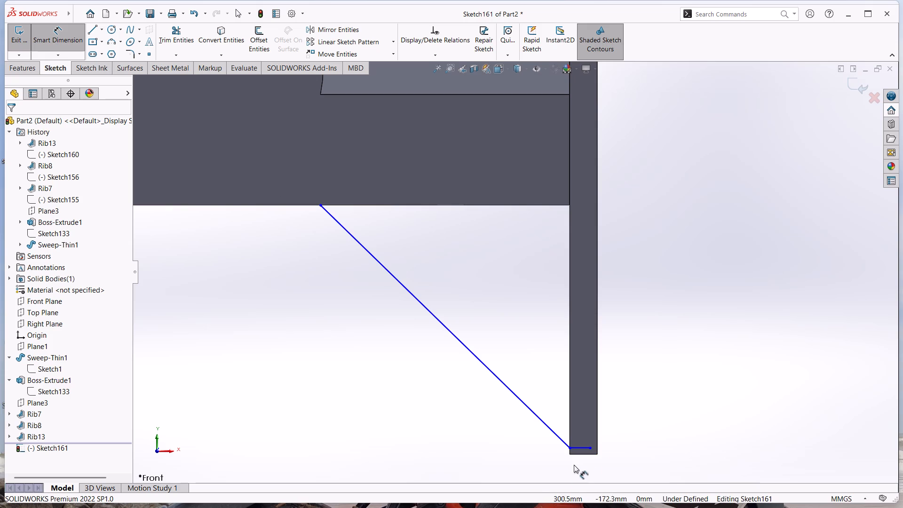
click(582, 455)
click(582, 448)
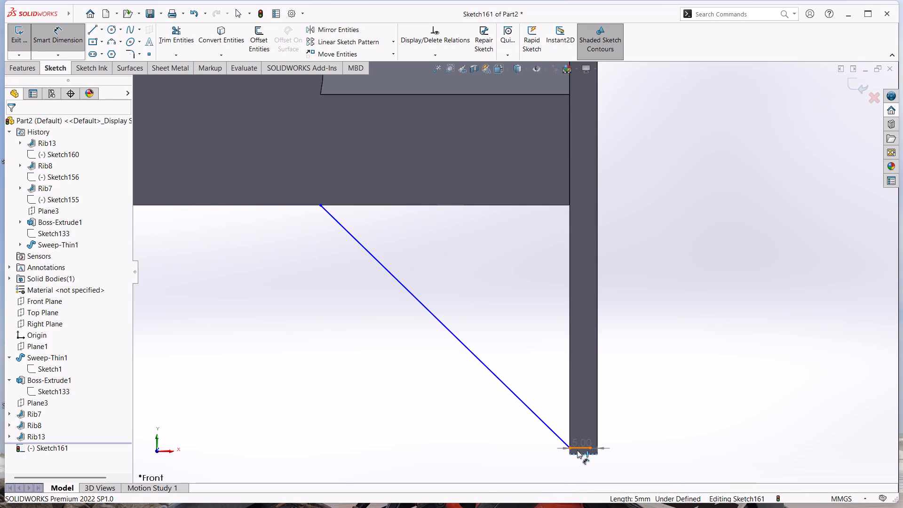
click(523, 455)
key(0)
text(.5)
key(Return)
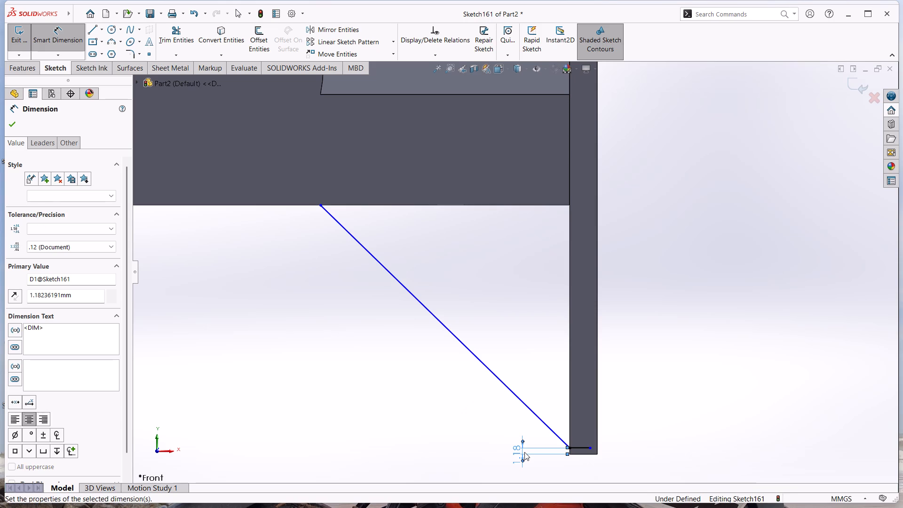
Dimension the lower sloped line at 45° to the end plate's pipe-side face.
click(570, 375)
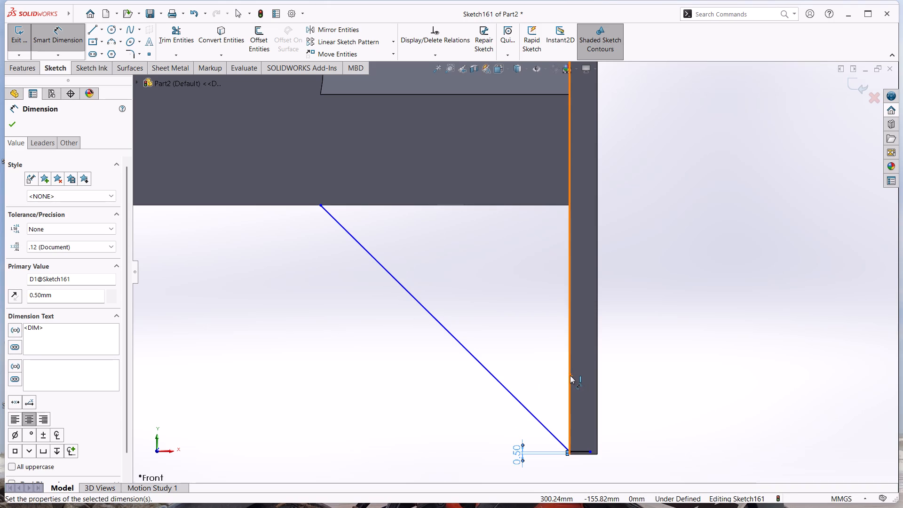
click(520, 402)
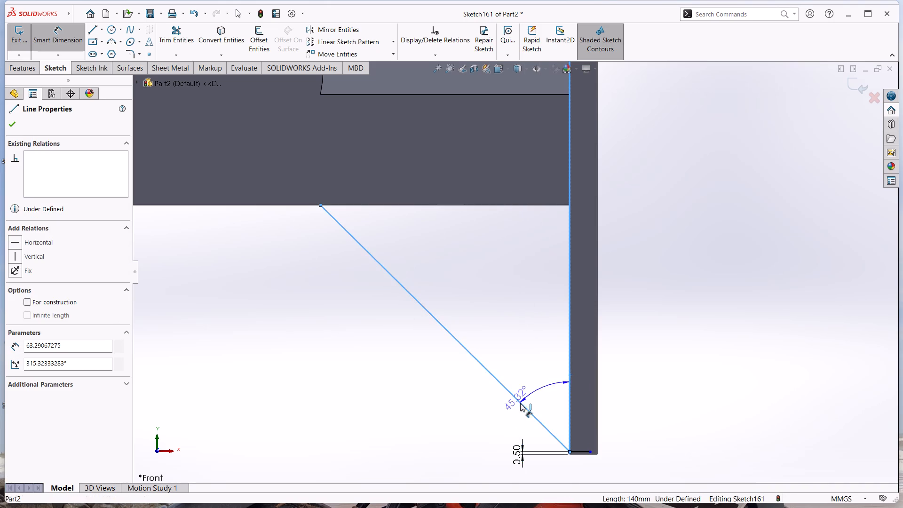
click(526, 347)
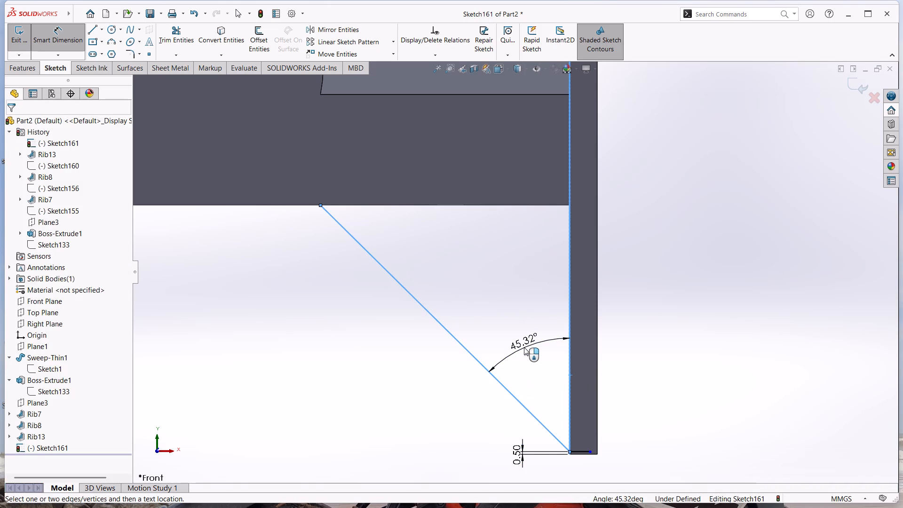
text(45)
key(Return)
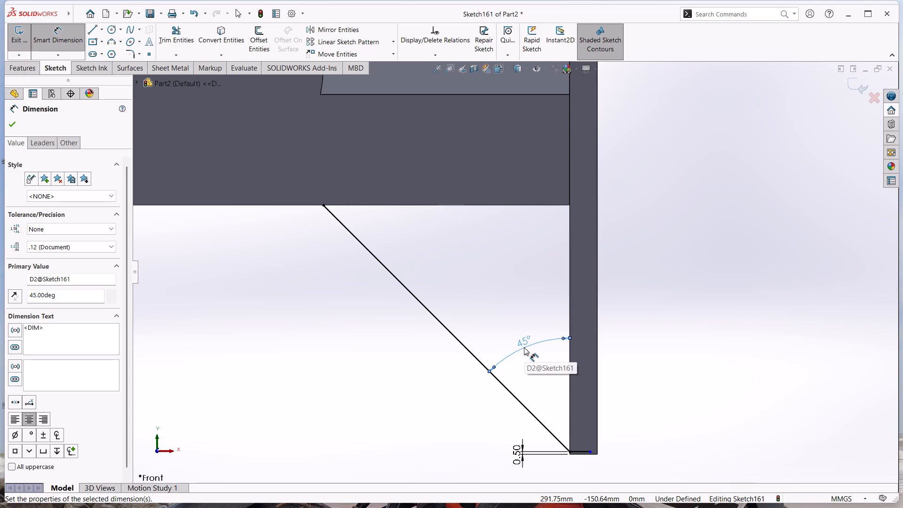
click(15, 125)
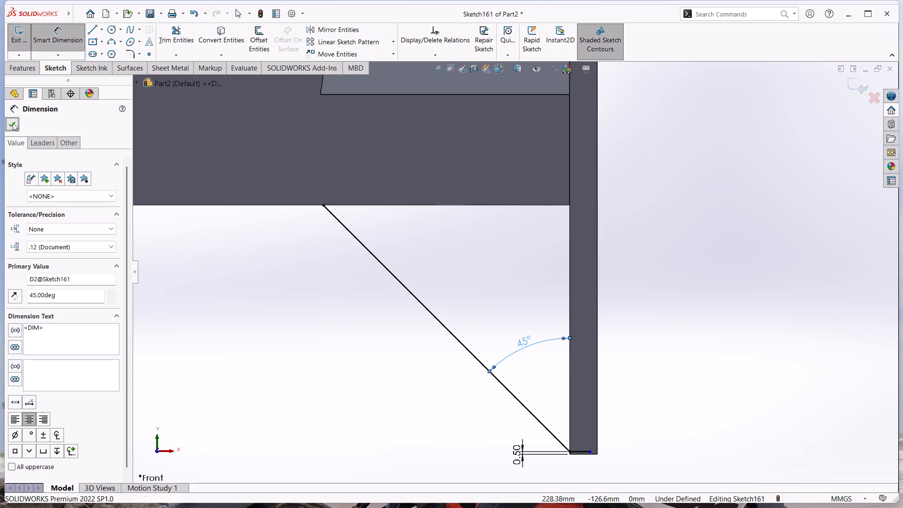
Close the sketch and create a 10 mm thick rib from the lower profile, with the material side flipped toward the pipe and plate.
click(21, 39)
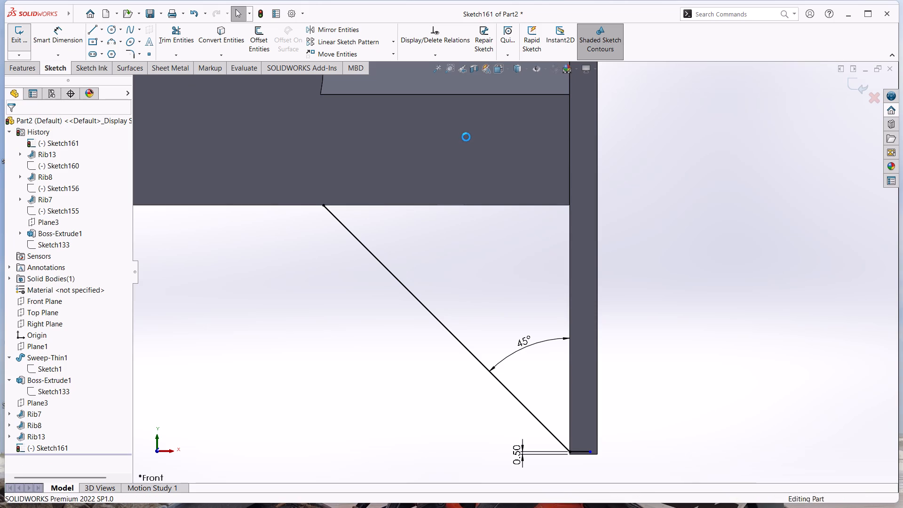
click(383, 31)
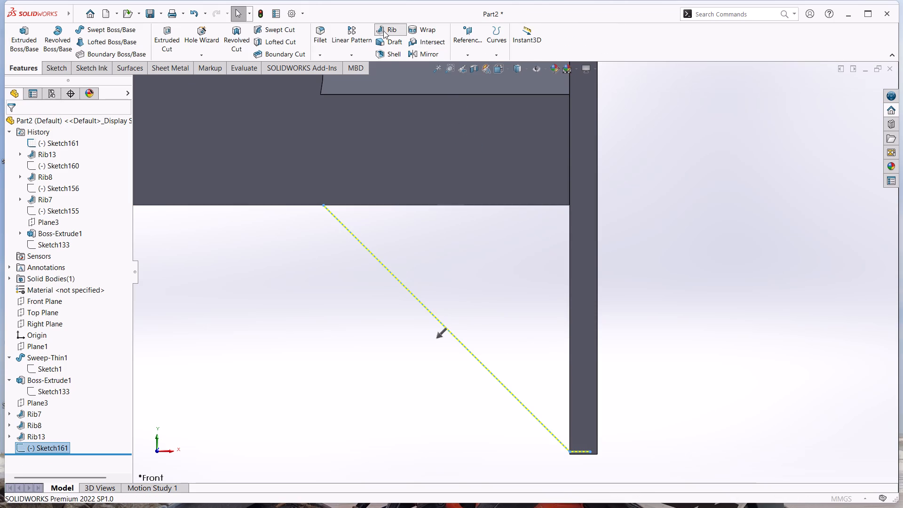
click(440, 330)
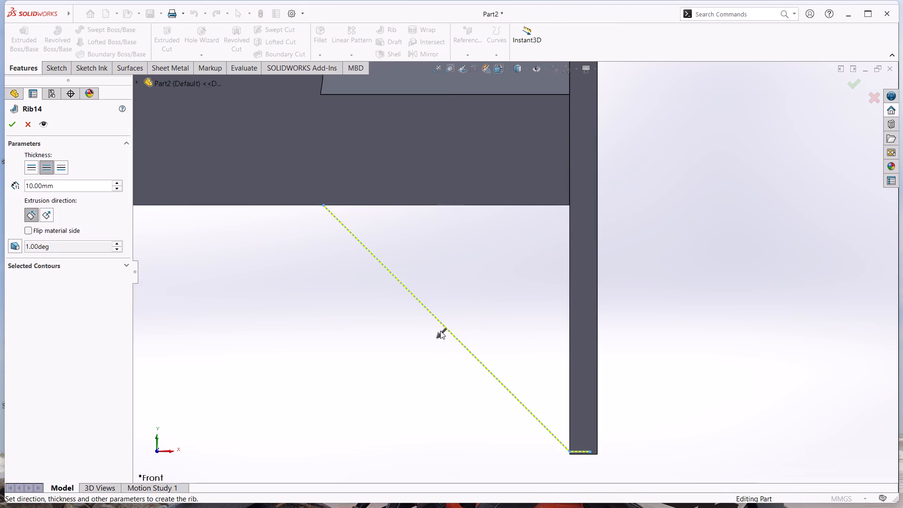
click(439, 338)
click(10, 126)
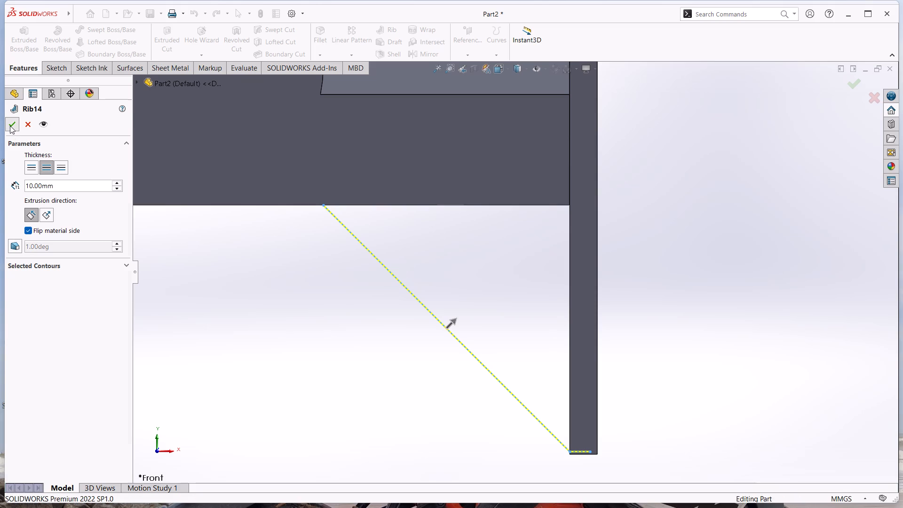
Start a new sketch on the outer face of the square end plate, viewed straight on.
scroll(261, 309, up, 5)
middle_drag(266, 307, 273, 302)
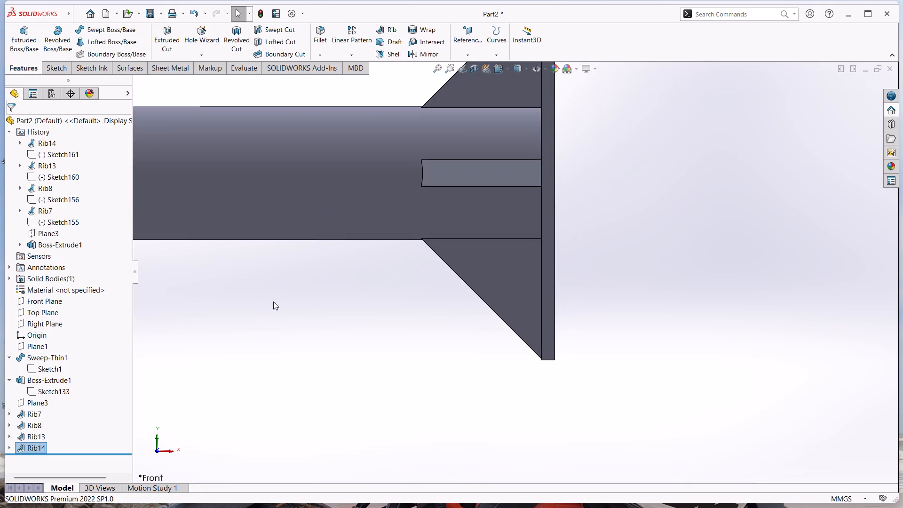
middle_drag(273, 302, 319, 293)
scroll(319, 293, up, 4)
middle_drag(595, 290, 586, 267)
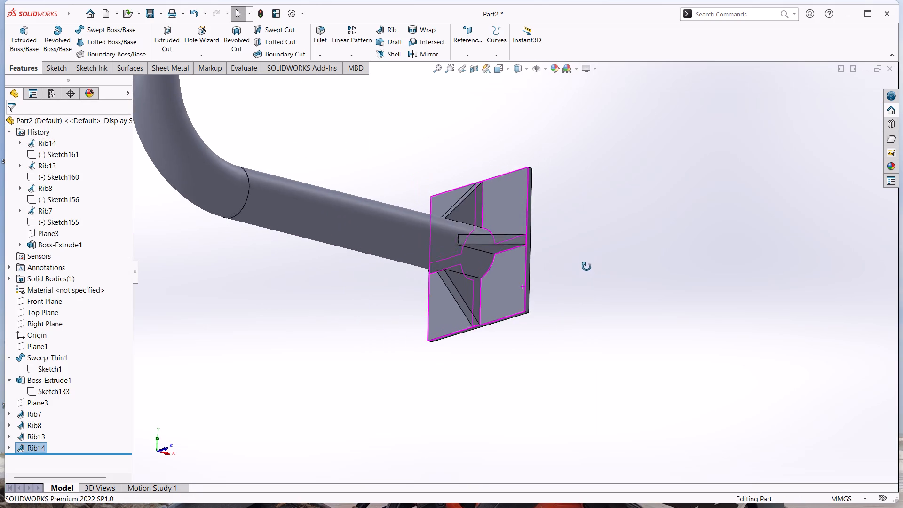
middle_drag(586, 267, 507, 245)
right_click(580, 272)
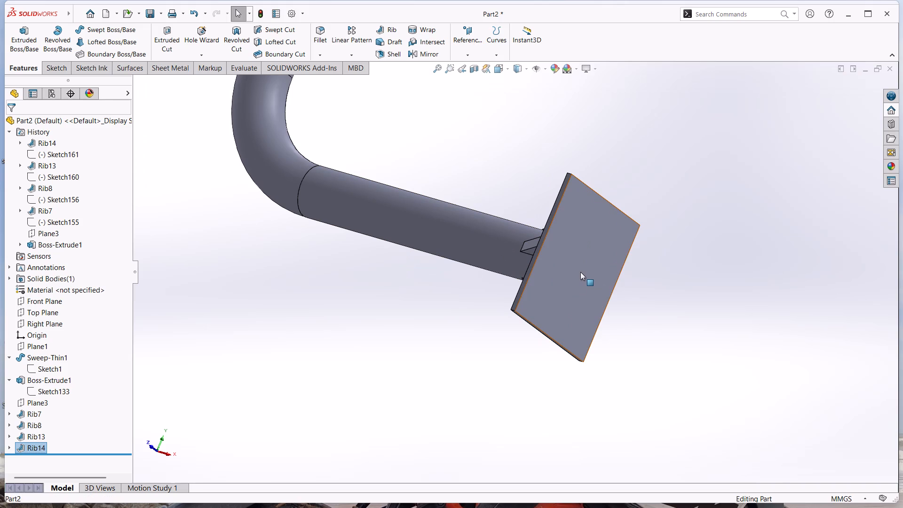
click(603, 238)
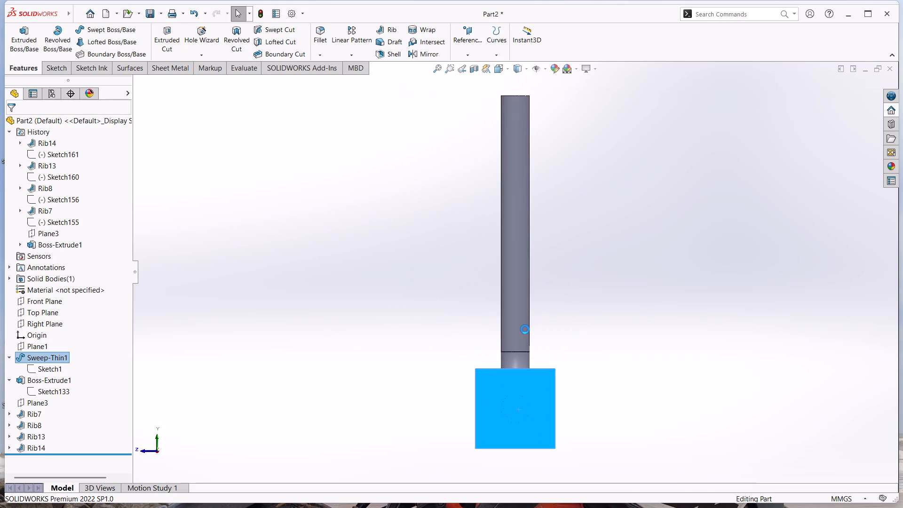
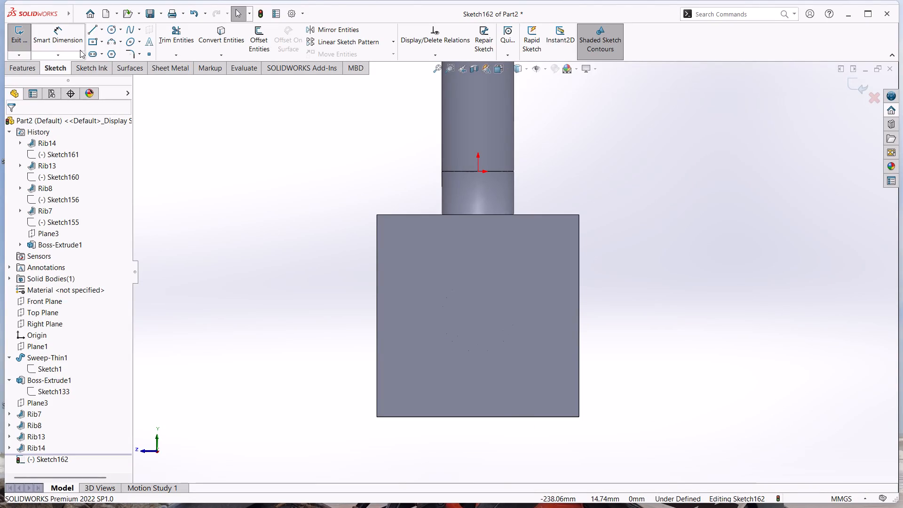
Sketch four circles with radii of about 6.4 to 8.5 mm, one near each corner of the end plate's outer face.
click(108, 29)
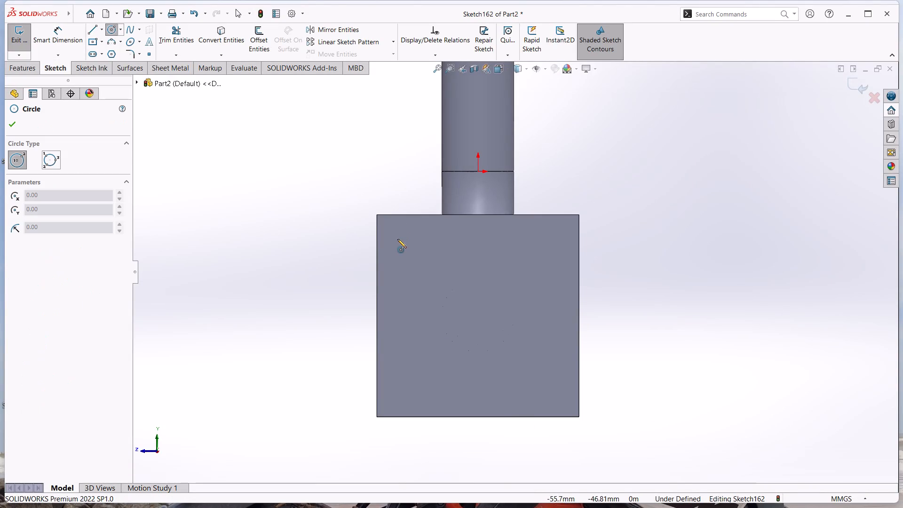
click(397, 239)
click(400, 250)
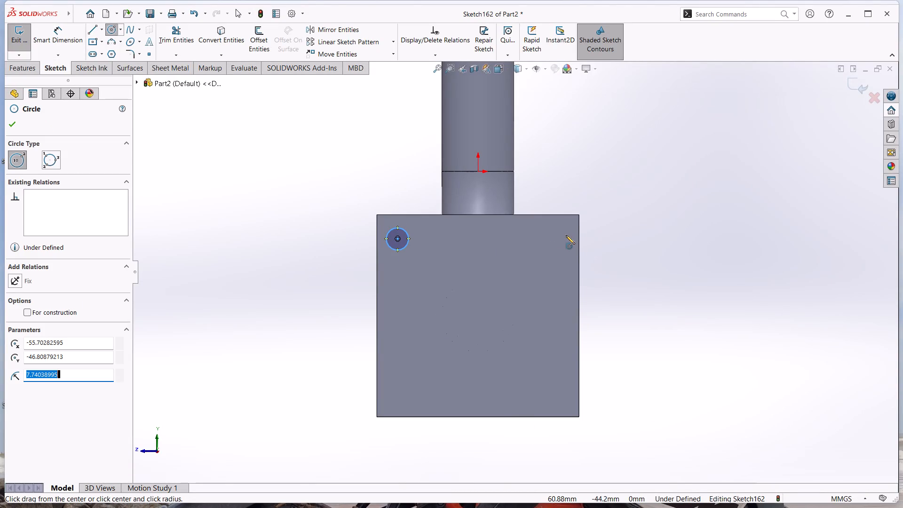
click(551, 240)
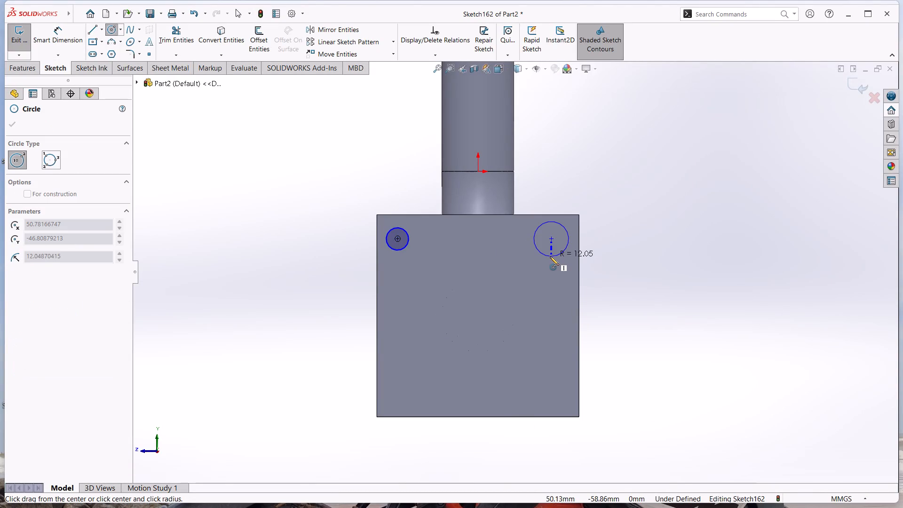
click(545, 246)
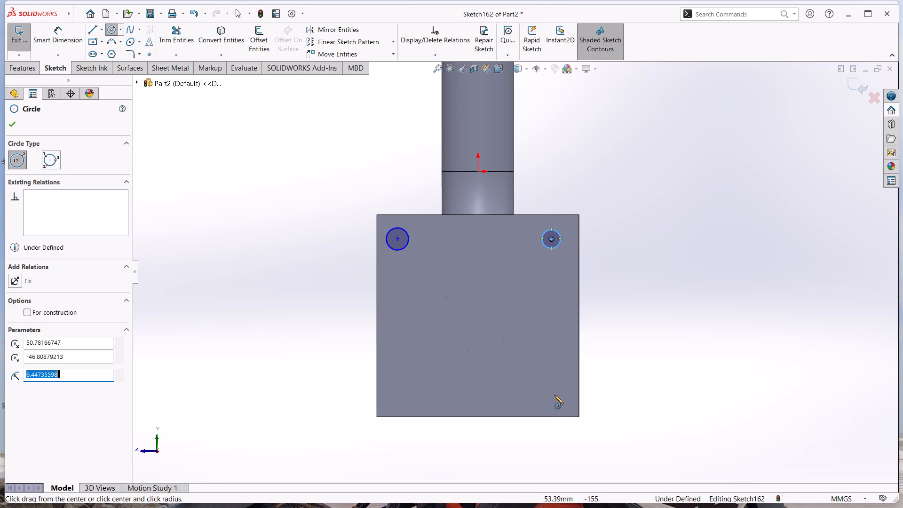
double_click(550, 394)
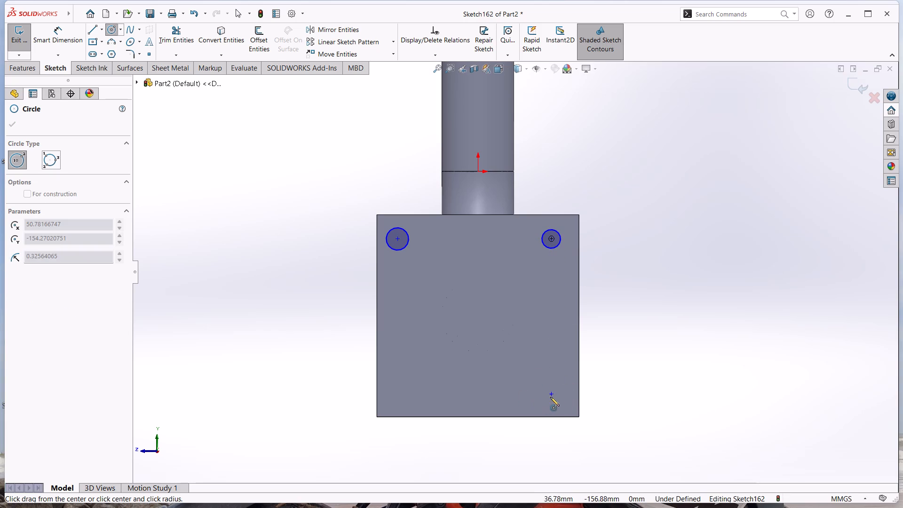
click(551, 395)
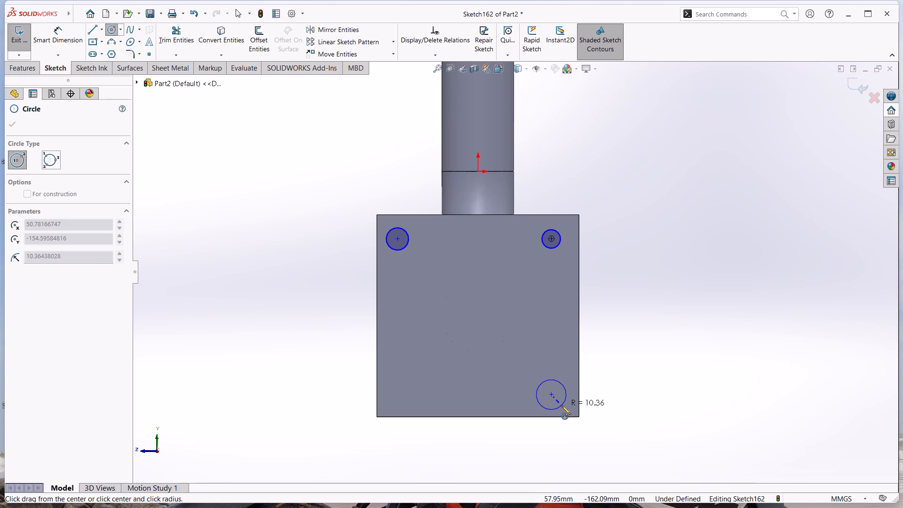
click(562, 399)
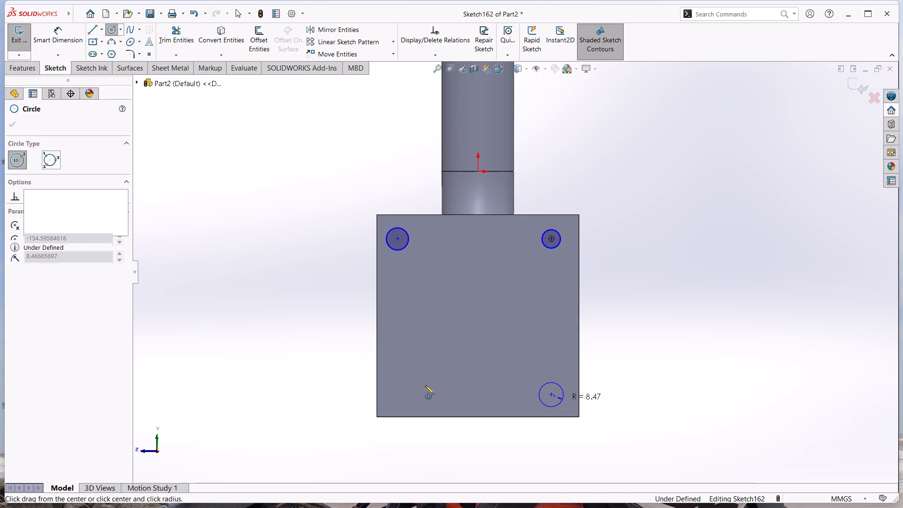
click(400, 395)
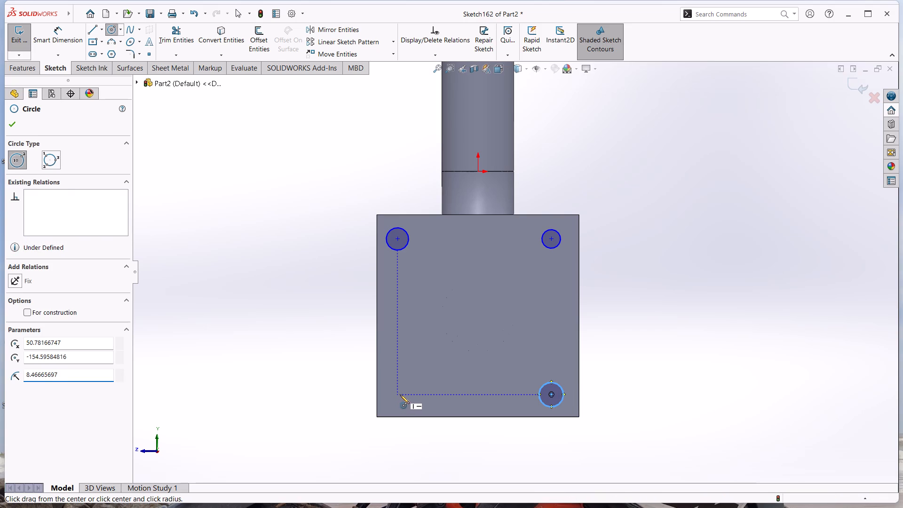
click(409, 398)
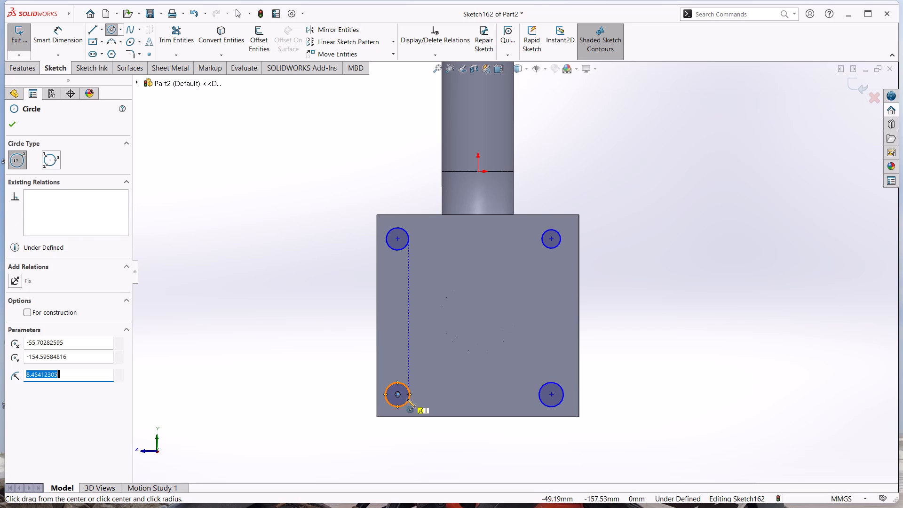
key(Escape)
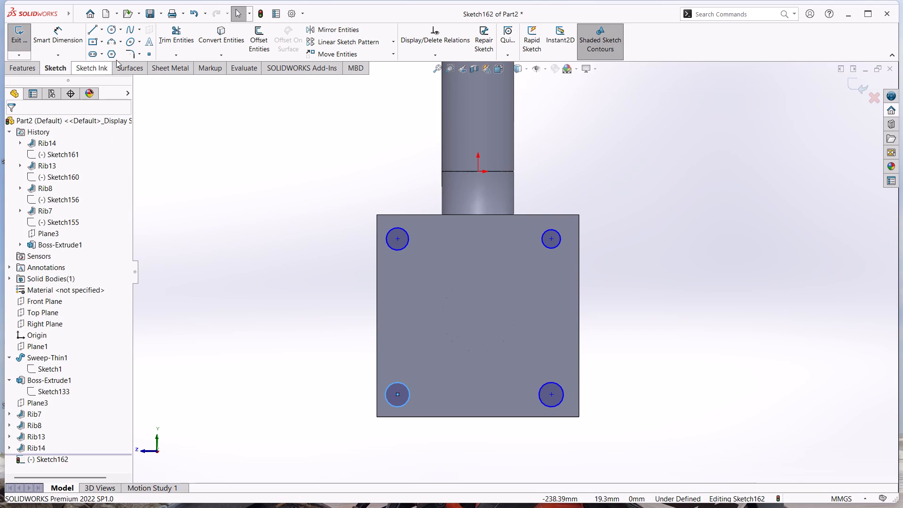
Dimension the two upper corner circles to a diameter of 10 mm each.
click(68, 35)
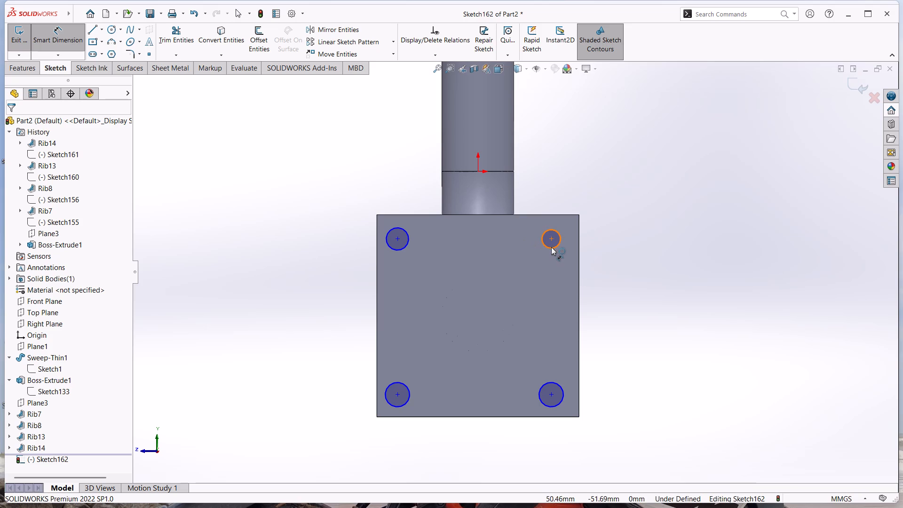
click(552, 248)
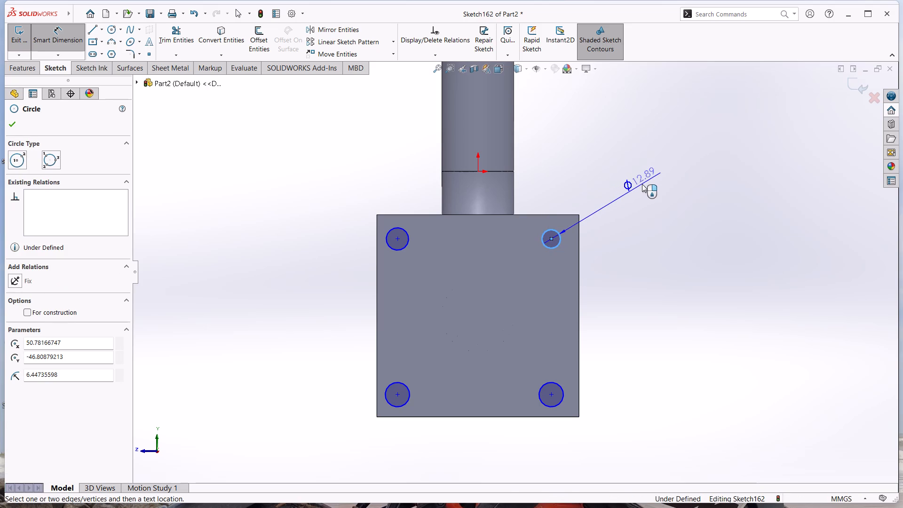
click(642, 183)
key(1)
key(0)
key(Return)
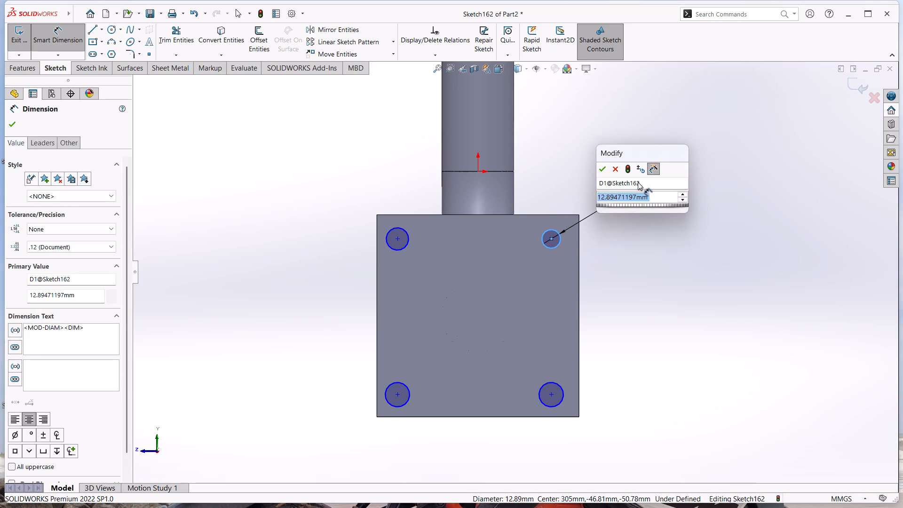
click(394, 230)
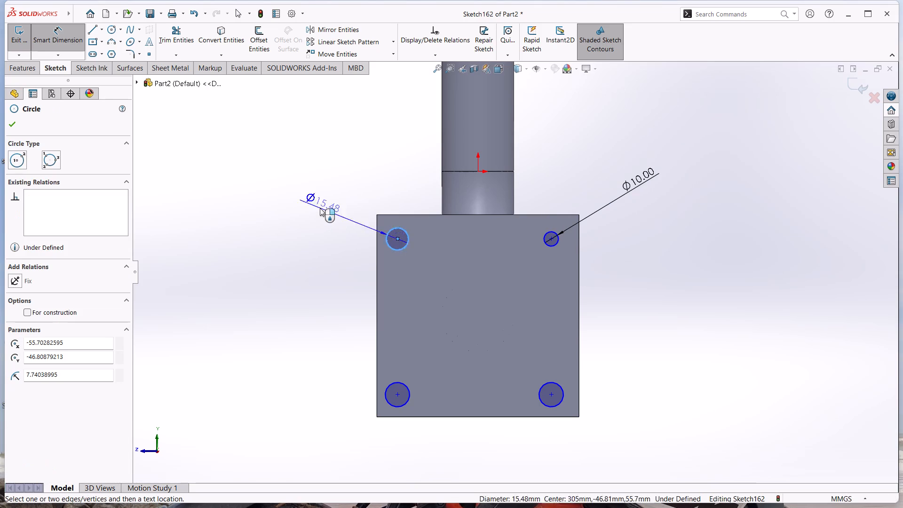
click(320, 208)
key(1)
key(0)
key(Return)
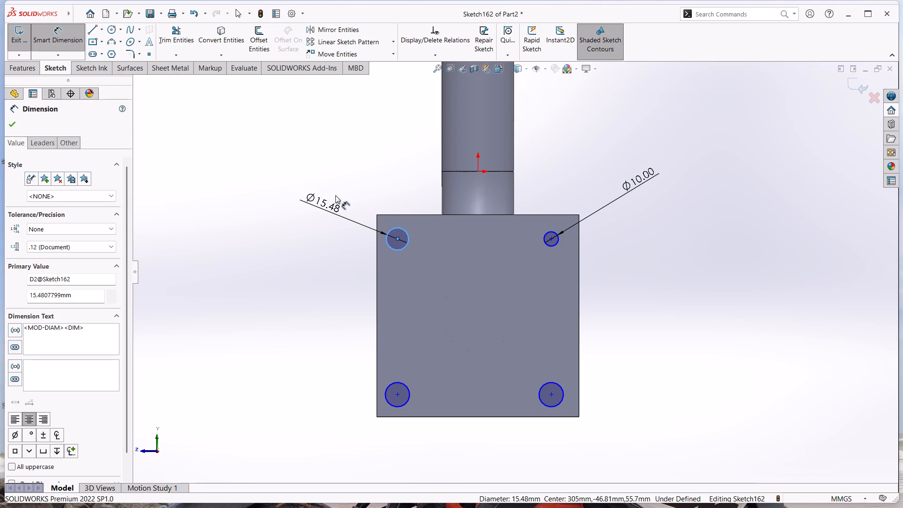
Dimension the two lower corner circles to a diameter of 10 mm each.
click(391, 382)
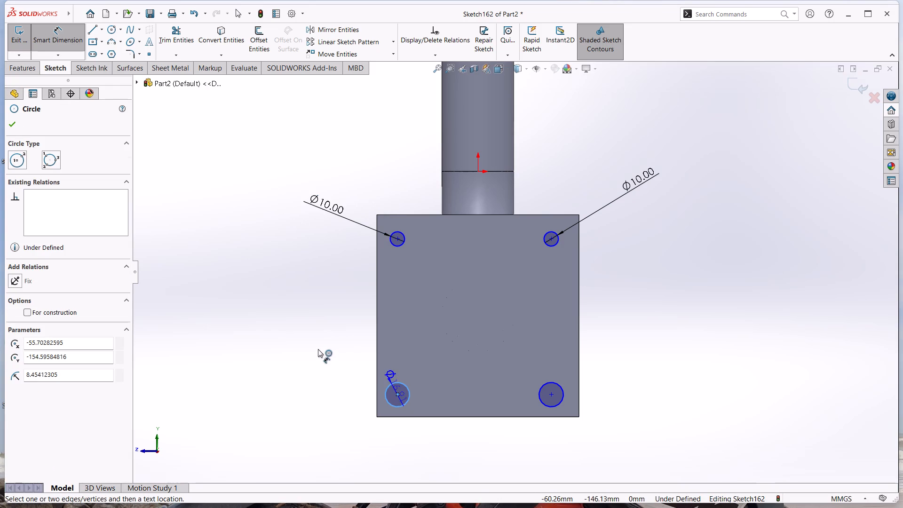
click(317, 349)
key(1)
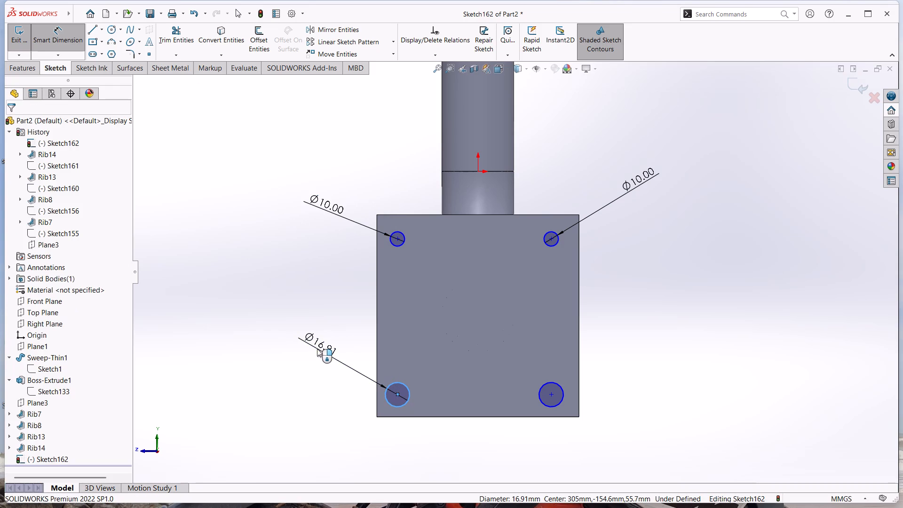
key(0)
key(Return)
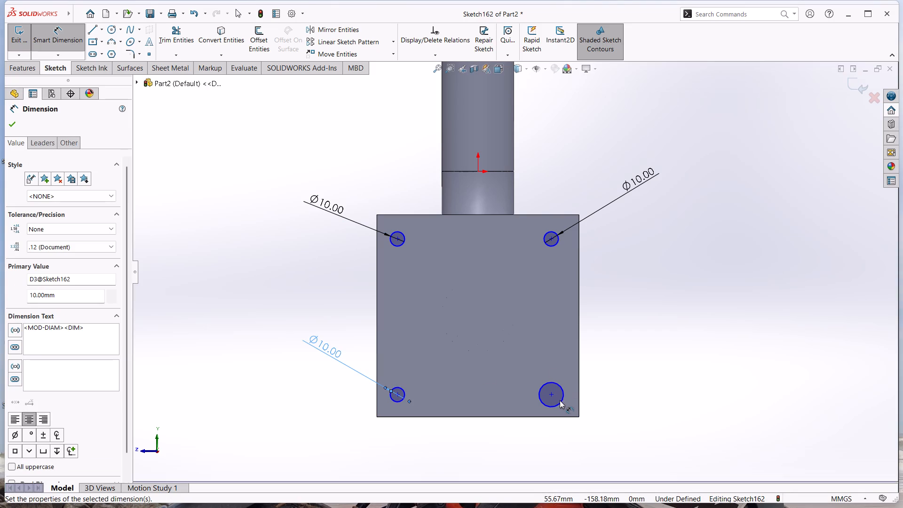
click(562, 400)
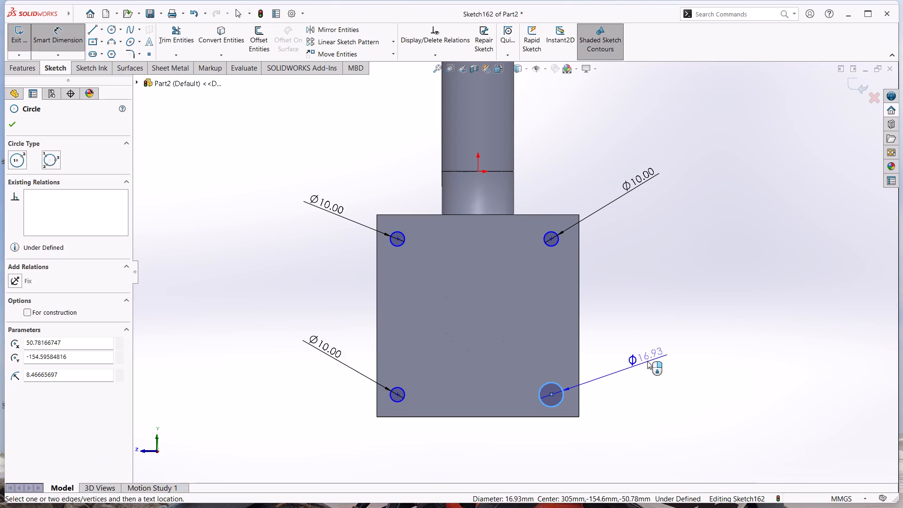
click(648, 356)
text(10)
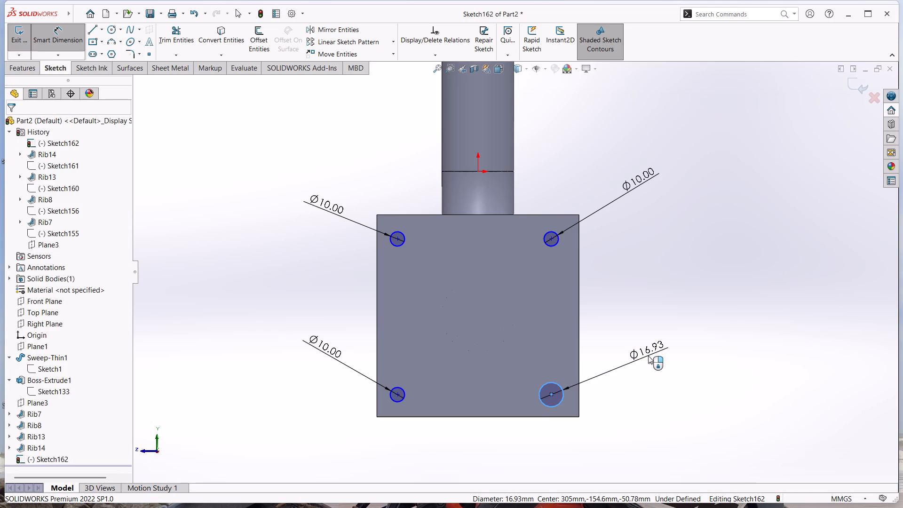
key(Return)
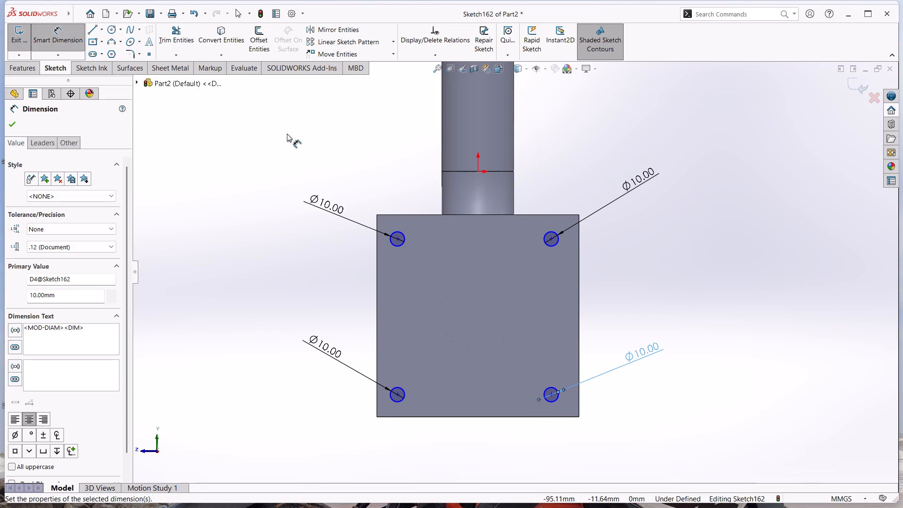
Dimension the upper-right circle's centre 10 mm from the plate's top edge and 10 mm from its right edge.
click(551, 240)
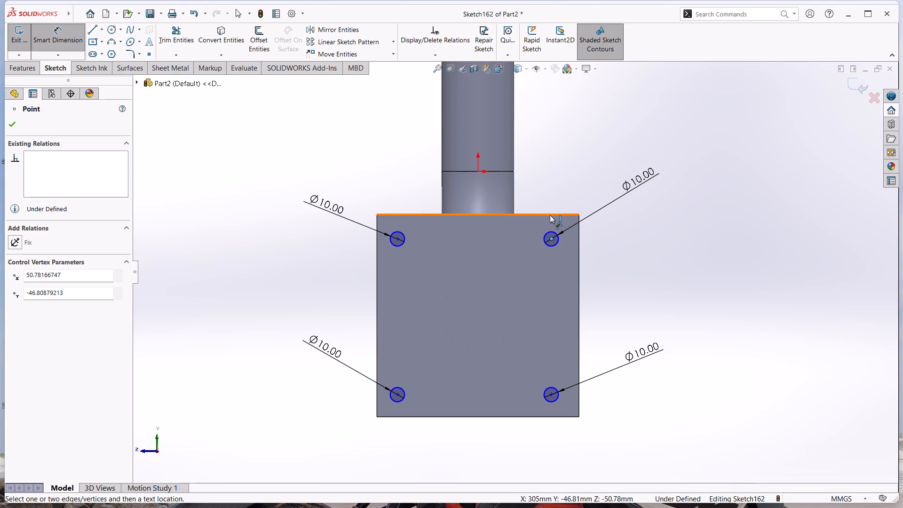
click(550, 215)
click(645, 228)
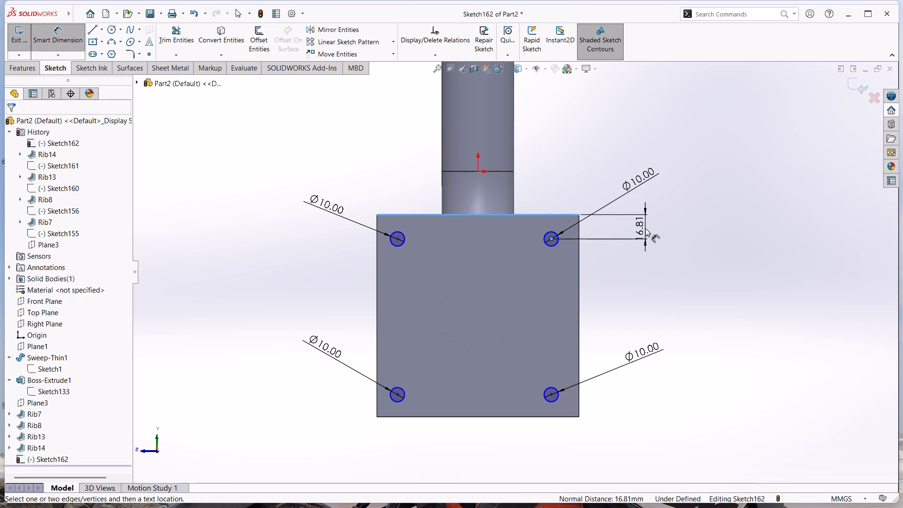
key(1)
key(0)
key(Return)
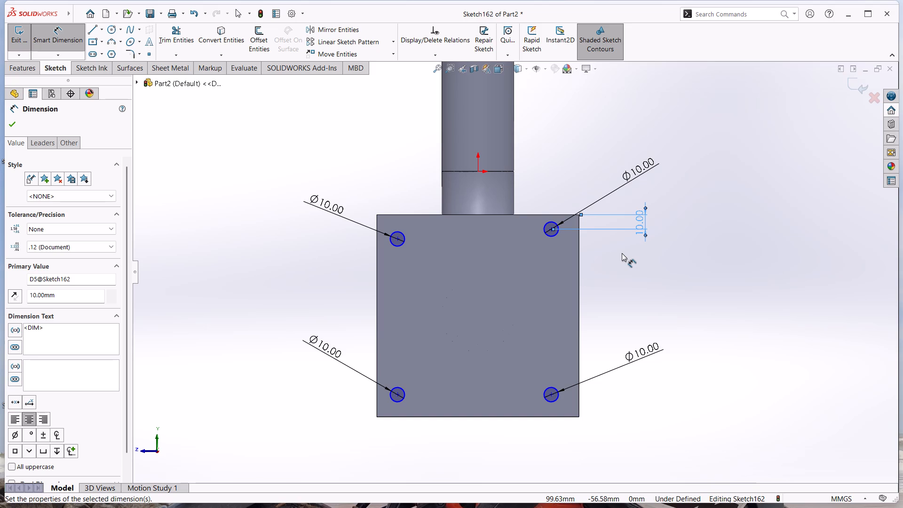
click(550, 229)
click(578, 251)
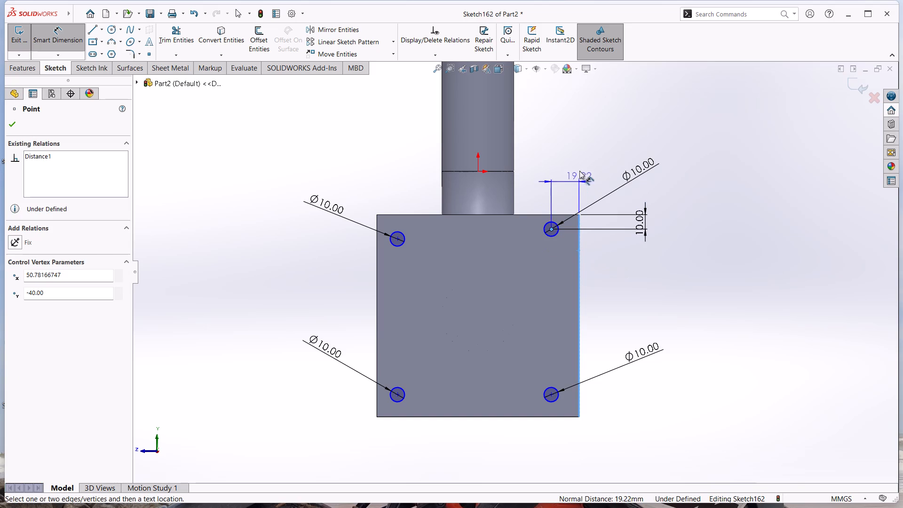
click(592, 167)
text(10)
key(Return)
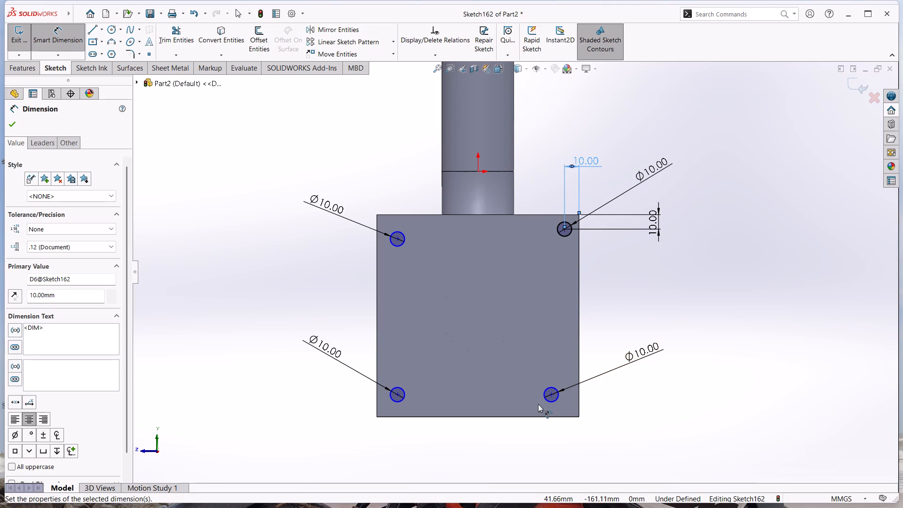
Dimension the lower-right circle's centre 10 mm from the plate's bottom edge and 10 mm from its right edge.
click(551, 395)
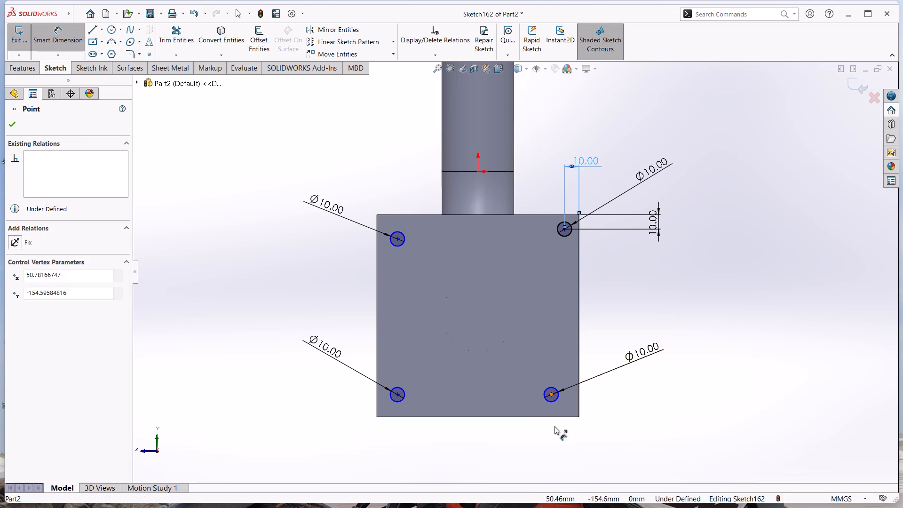
click(553, 418)
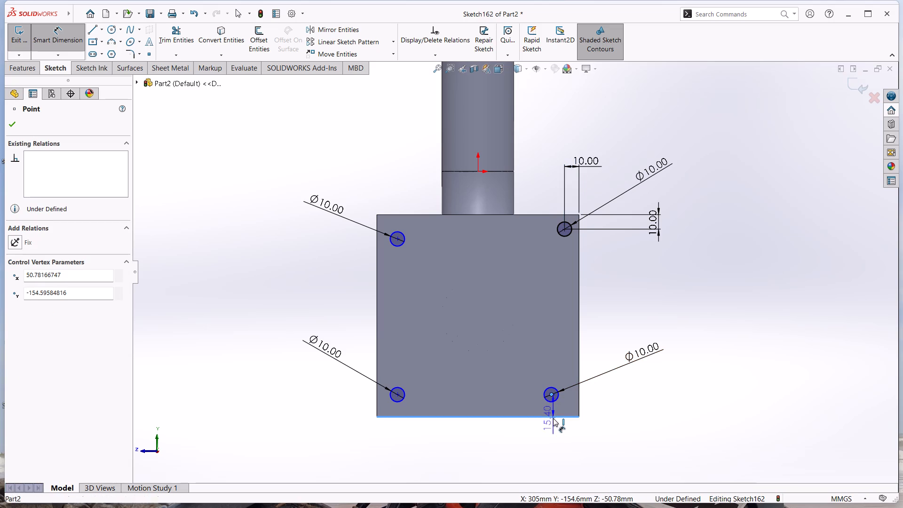
click(665, 443)
key(1)
key(0)
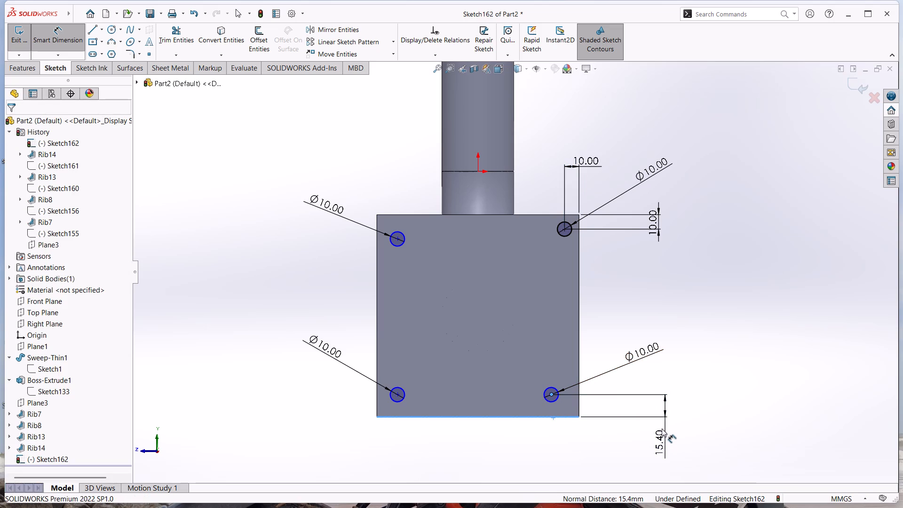
key(Return)
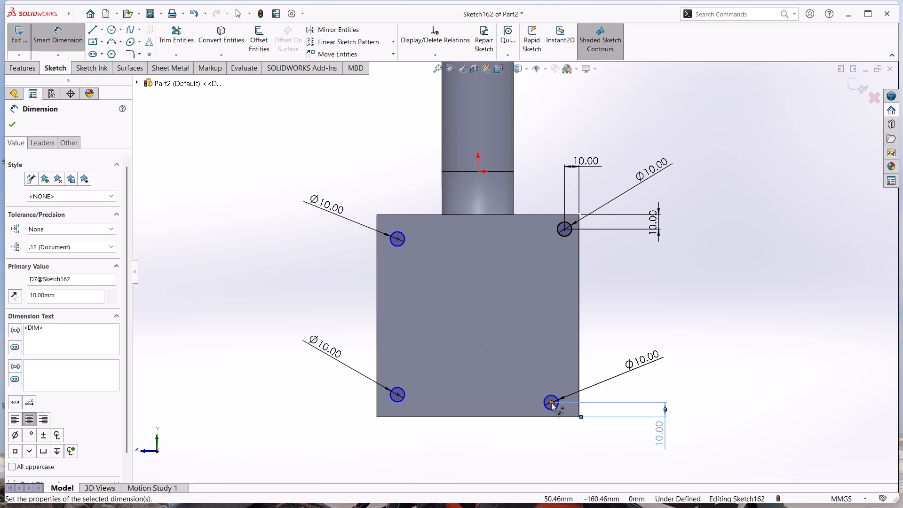
click(551, 402)
click(579, 396)
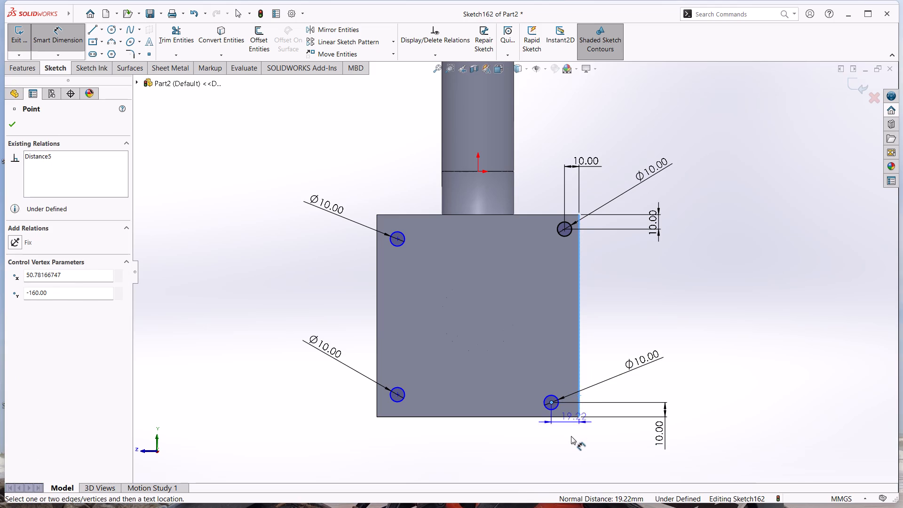
click(604, 444)
key(1)
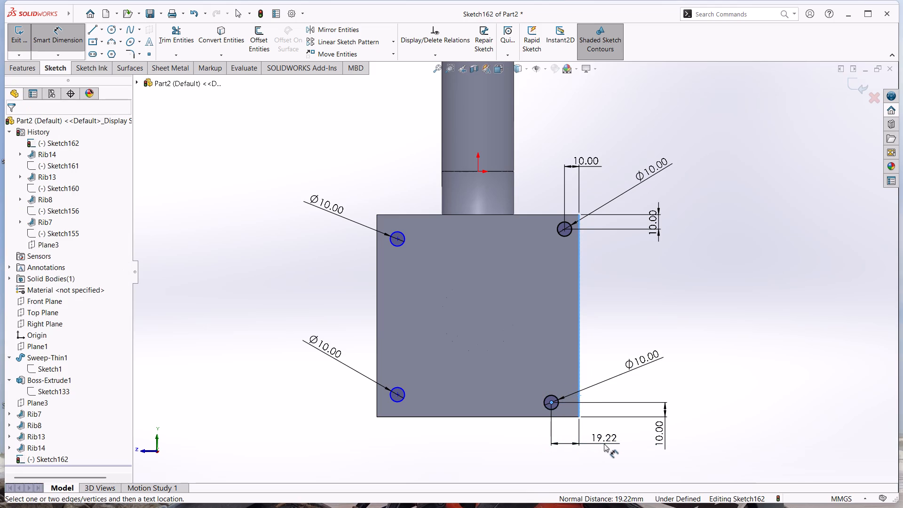
key(0)
key(Return)
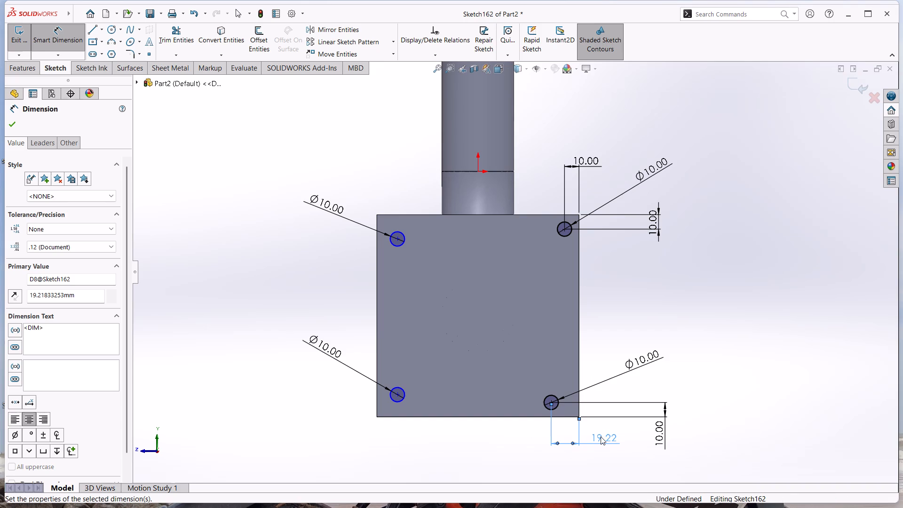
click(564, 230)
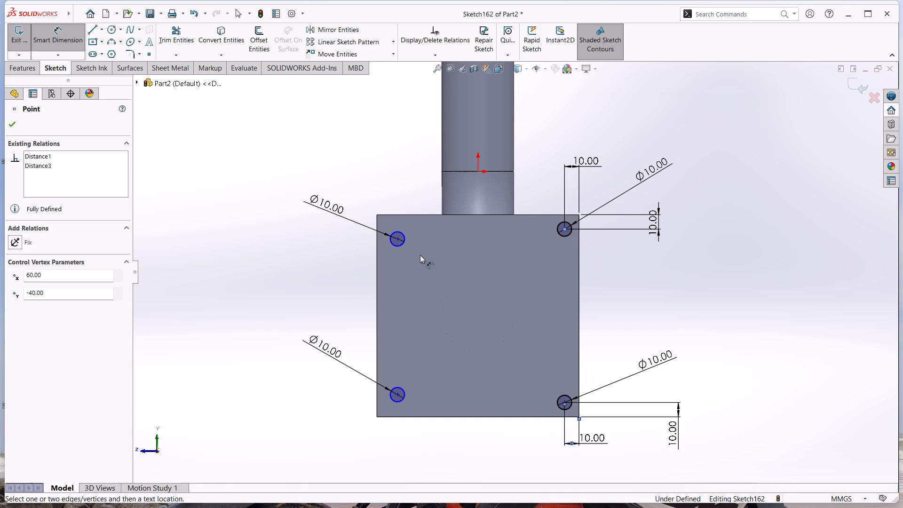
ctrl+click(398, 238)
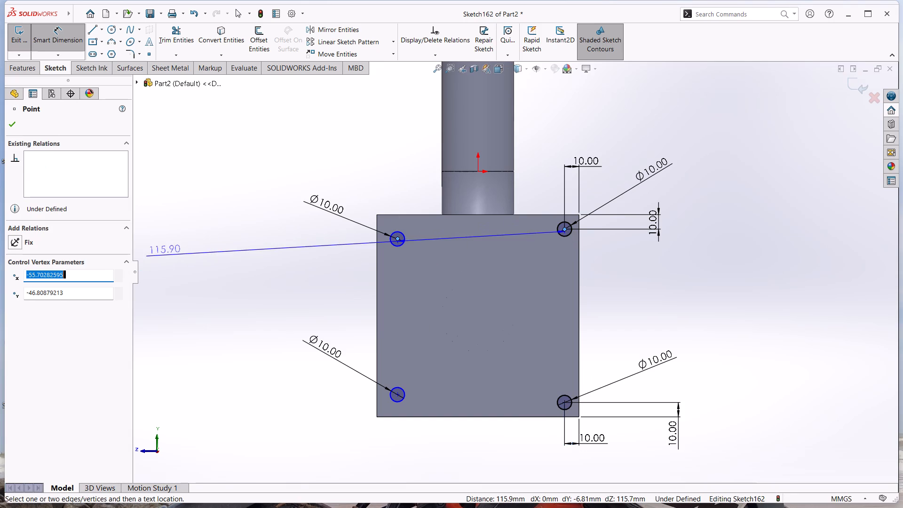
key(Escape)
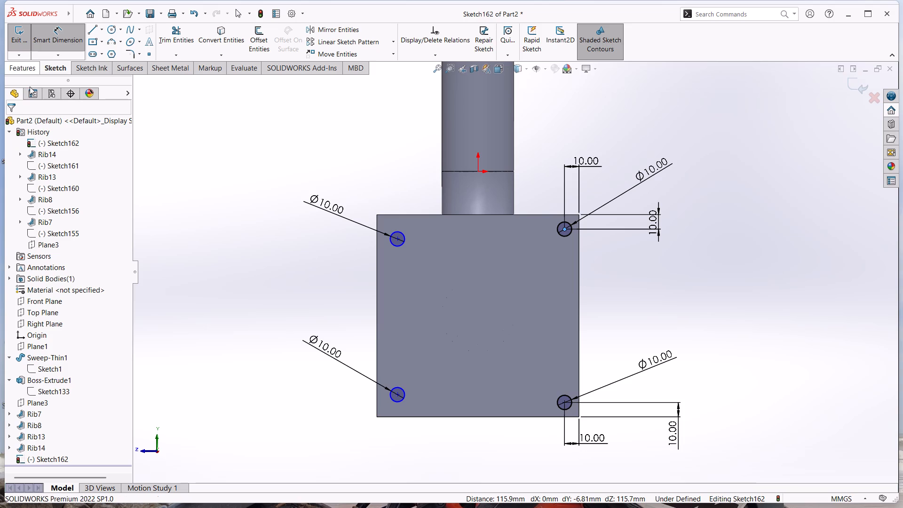
Make the upper-left circle's centre horizontal with the upper-right circle's centre.
click(52, 40)
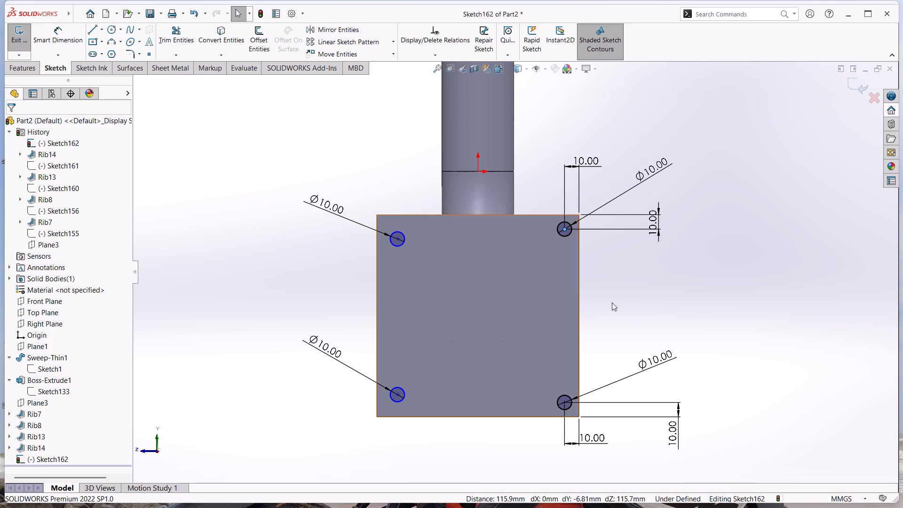
ctrl+click(397, 238)
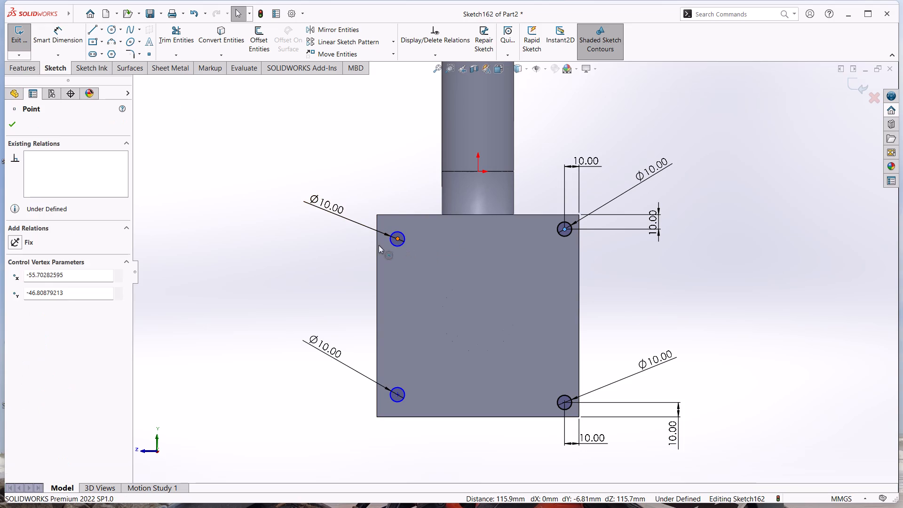
click(16, 290)
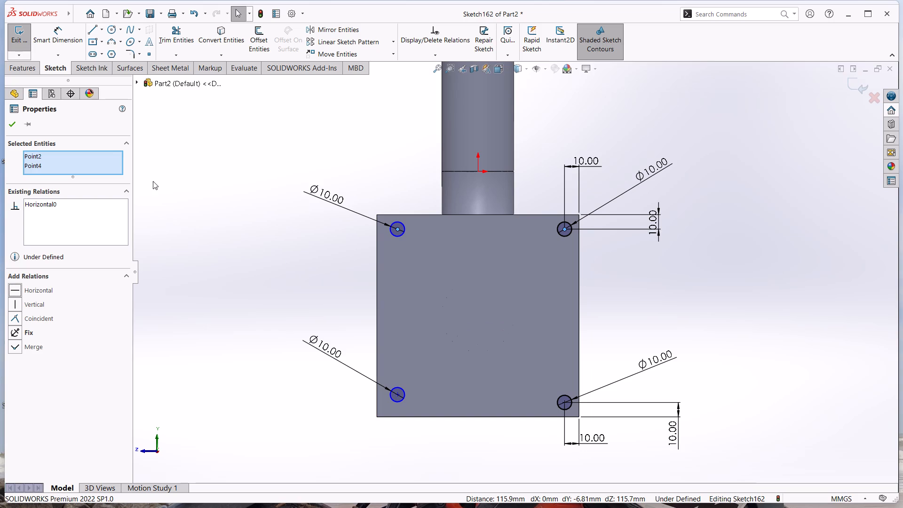
Dimension the upper-left circle's centre 10 mm from the plate's left edge.
click(73, 44)
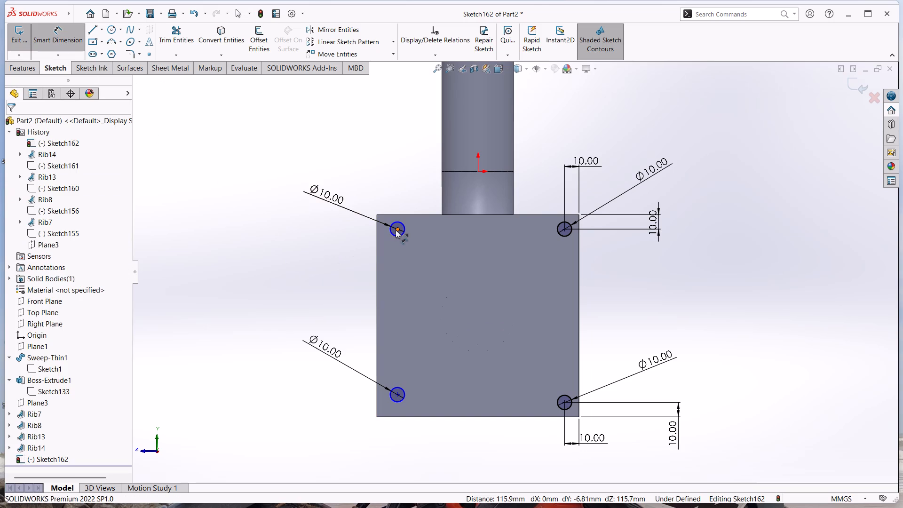
click(396, 230)
click(378, 243)
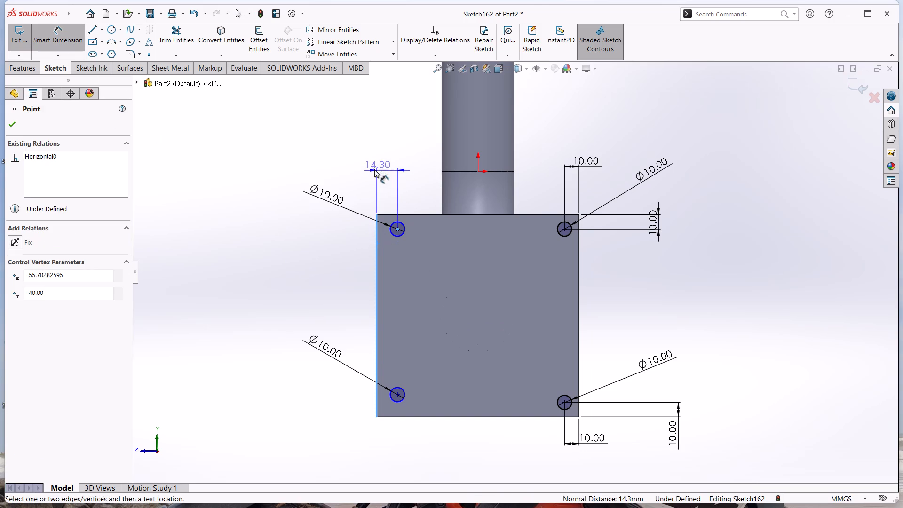
click(358, 163)
key(1)
key(0)
key(Return)
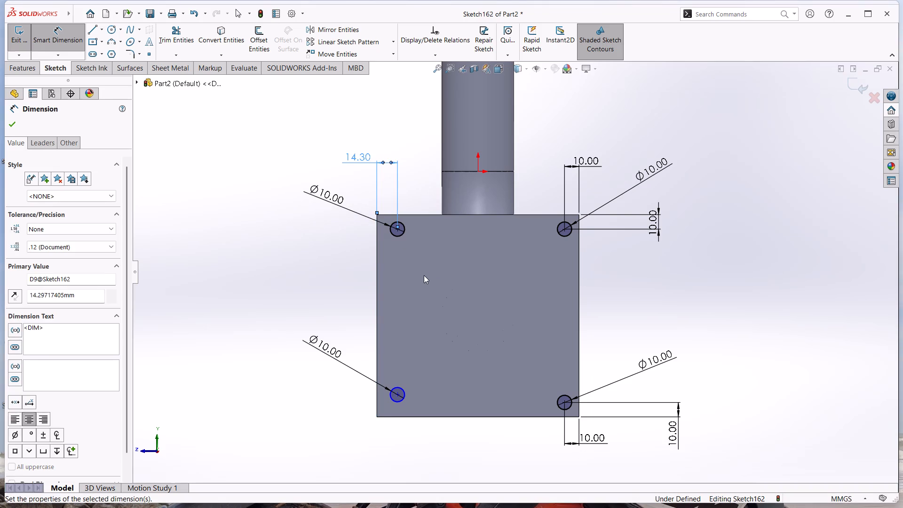
Dimension the lower-left circle's centre 10 mm from the plate's bottom edge.
click(396, 394)
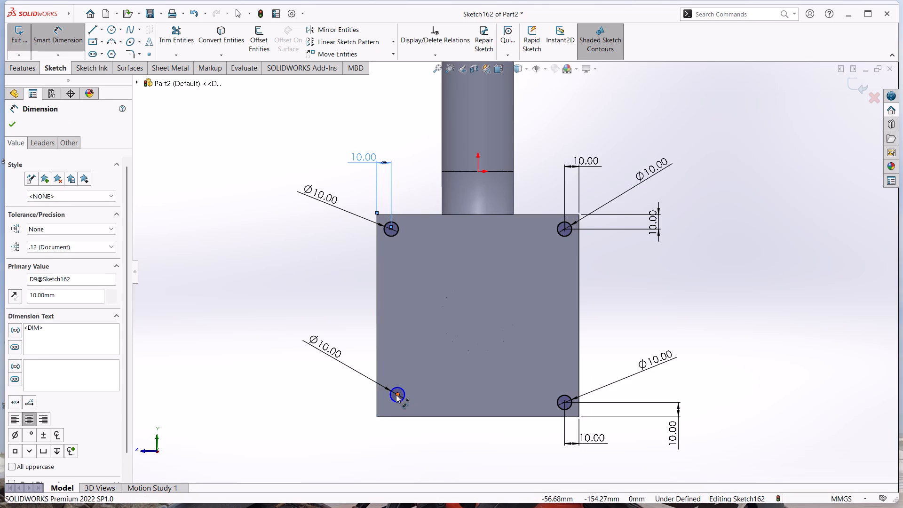
click(401, 416)
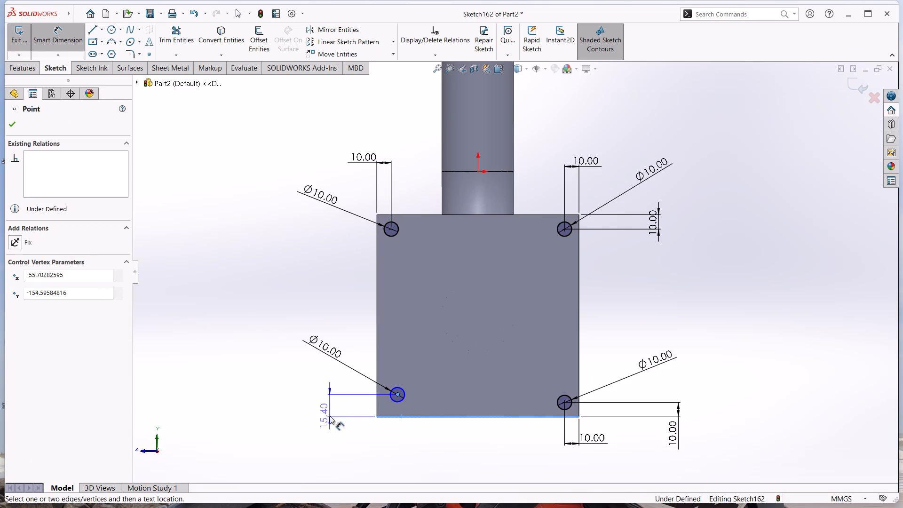
click(330, 437)
key(1)
key(0)
key(Return)
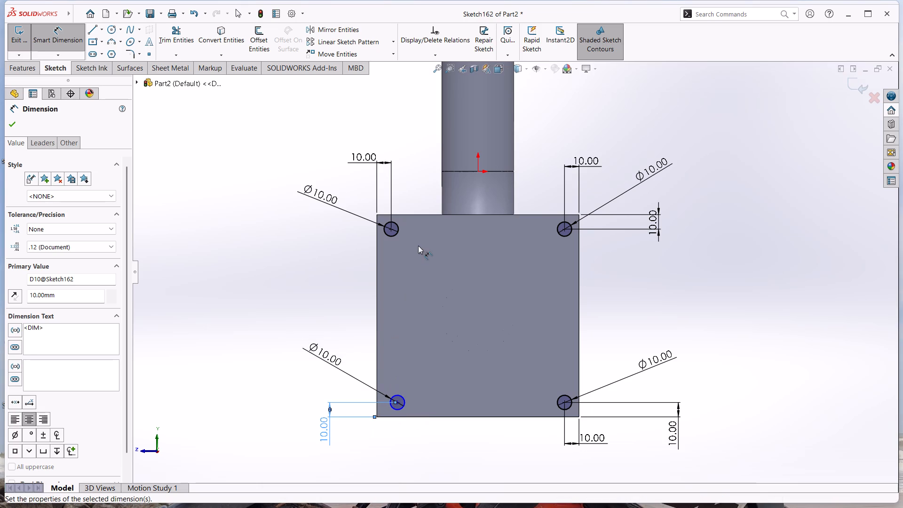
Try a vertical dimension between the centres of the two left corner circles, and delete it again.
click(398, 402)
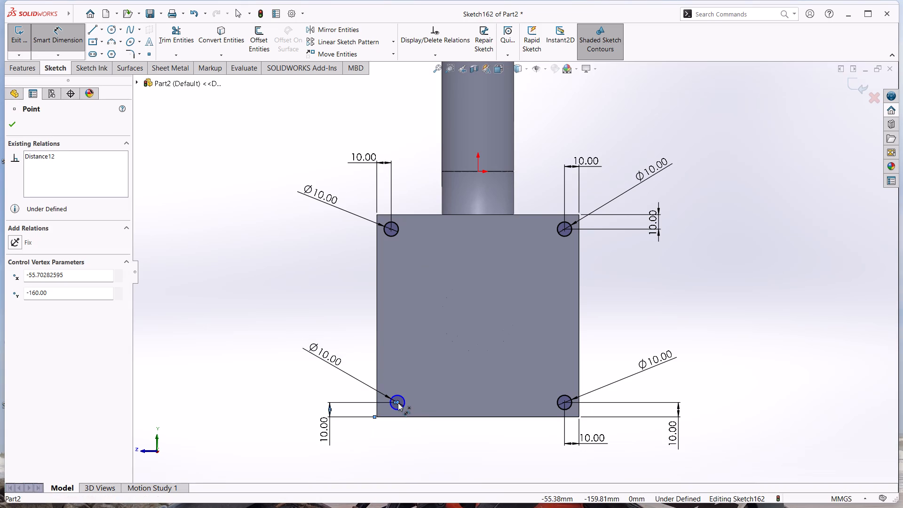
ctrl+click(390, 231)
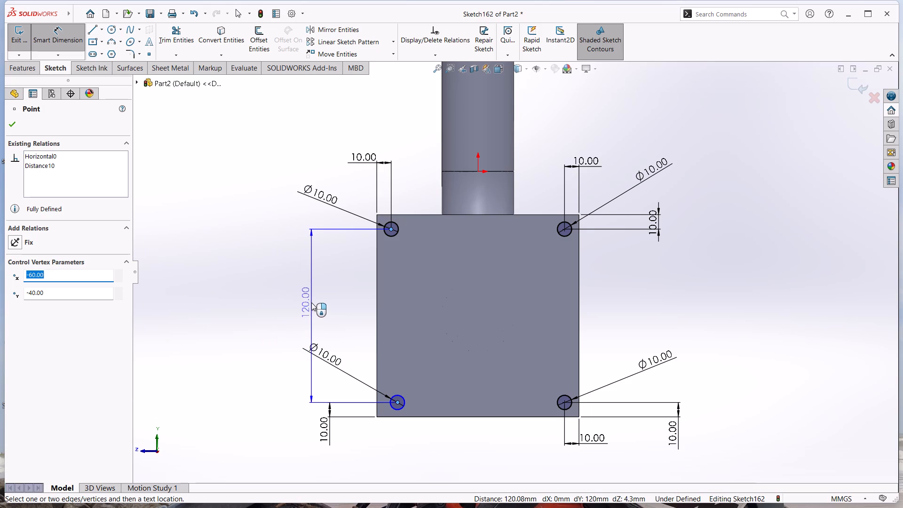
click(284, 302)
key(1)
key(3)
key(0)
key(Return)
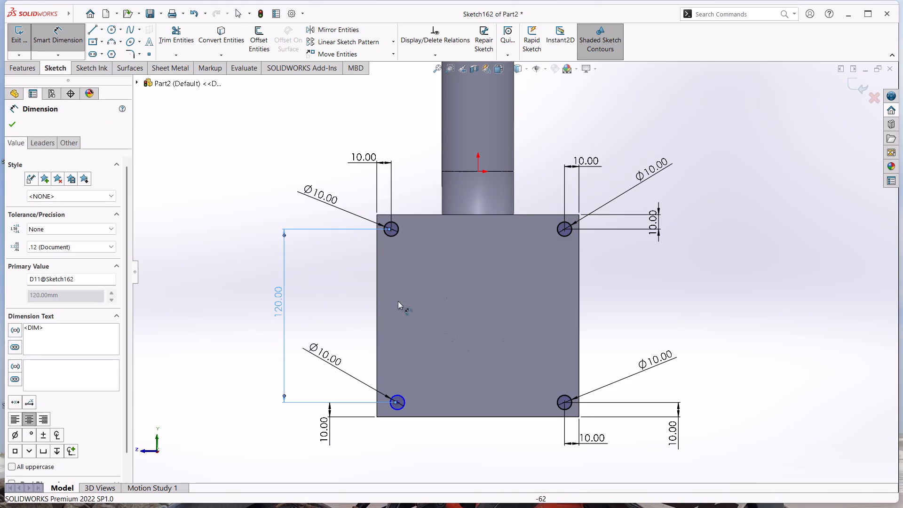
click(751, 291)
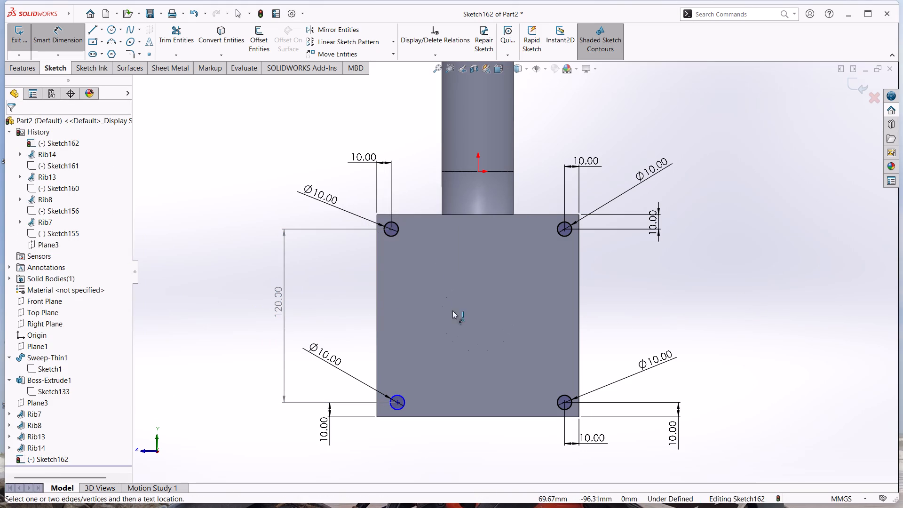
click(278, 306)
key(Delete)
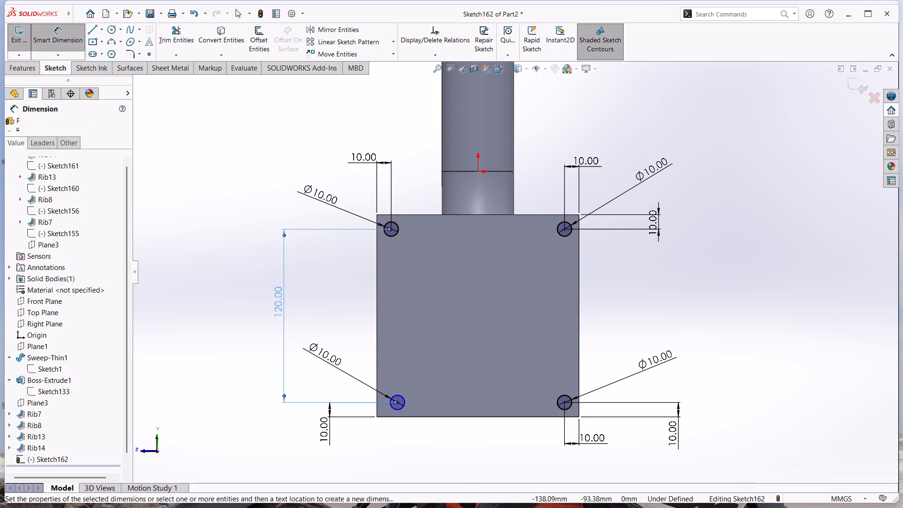
Dimension the lower-left circle's centre 10 mm from the plate's left edge and exit the sketch.
click(398, 402)
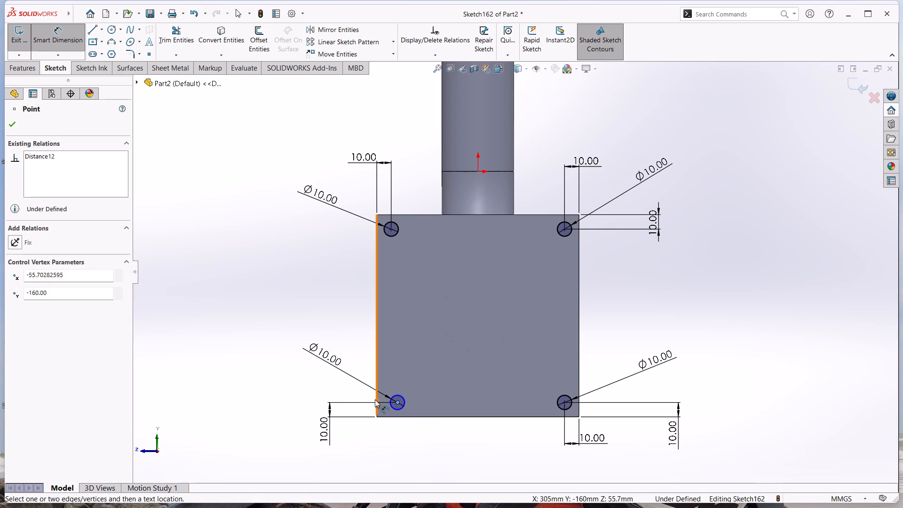
click(375, 399)
click(377, 399)
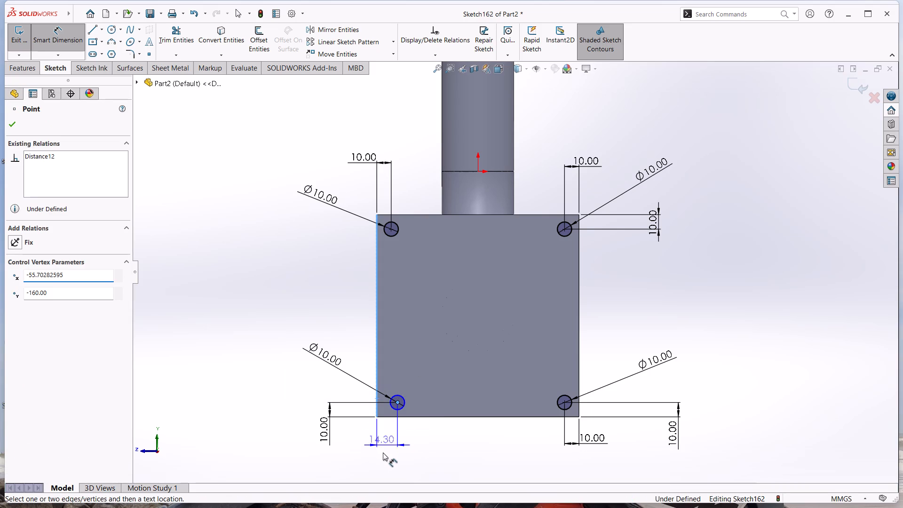
click(358, 450)
text(10)
key(Return)
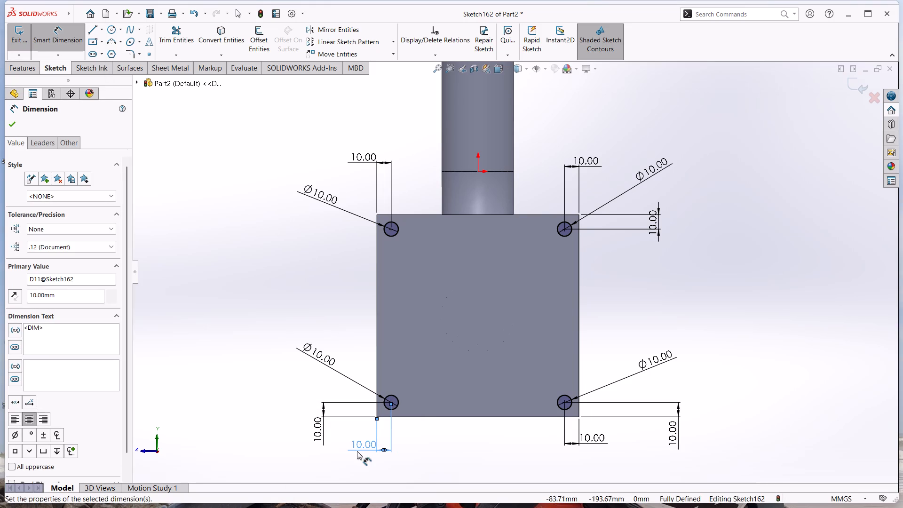
click(20, 40)
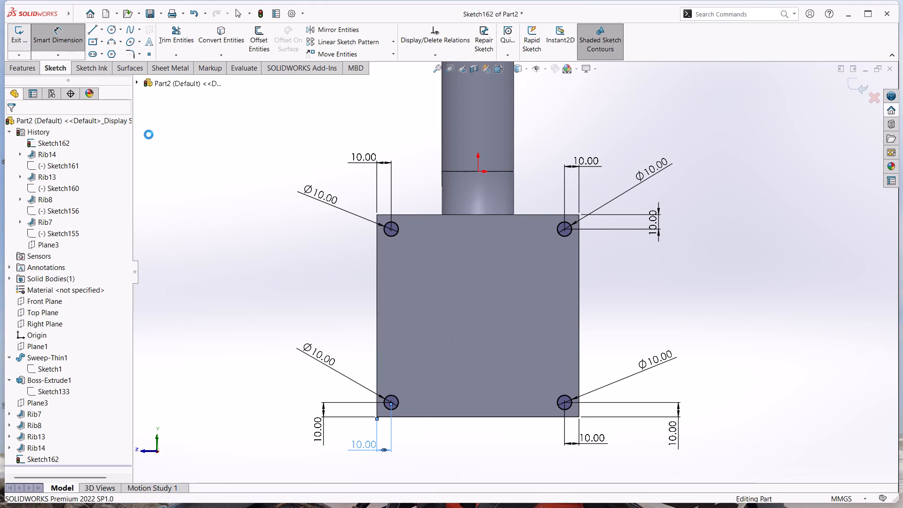
Cut-extrude the four corner circles through the end plate with a blind depth of 45 mm.
middle_drag(212, 138, 248, 187)
scroll(254, 185, up, 5)
middle_drag(433, 310, 470, 325)
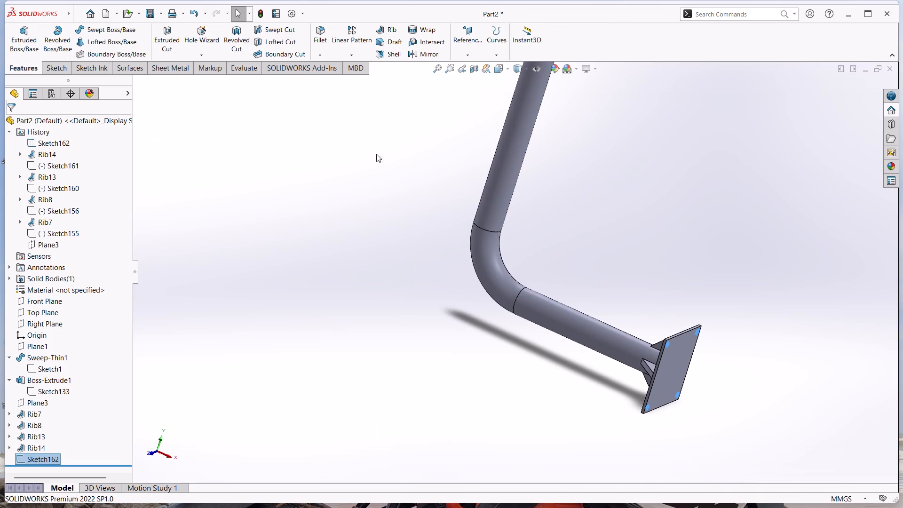
click(155, 40)
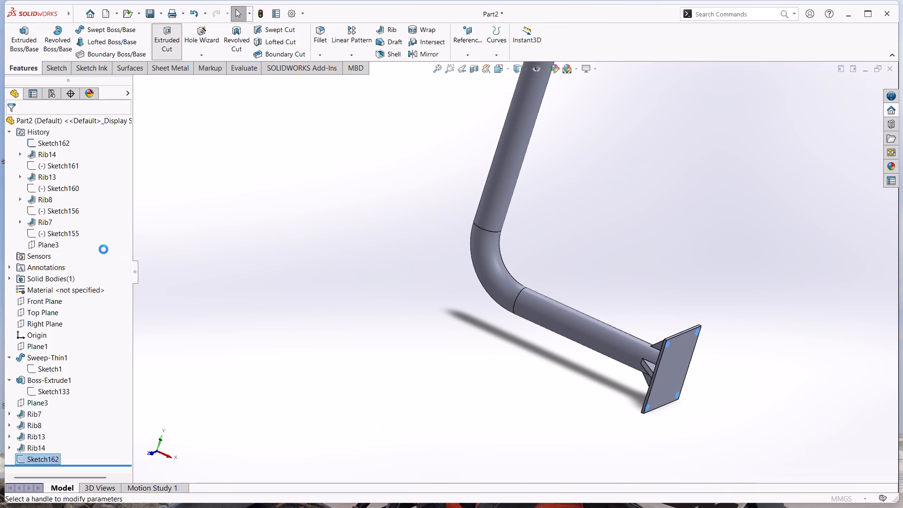
click(120, 230)
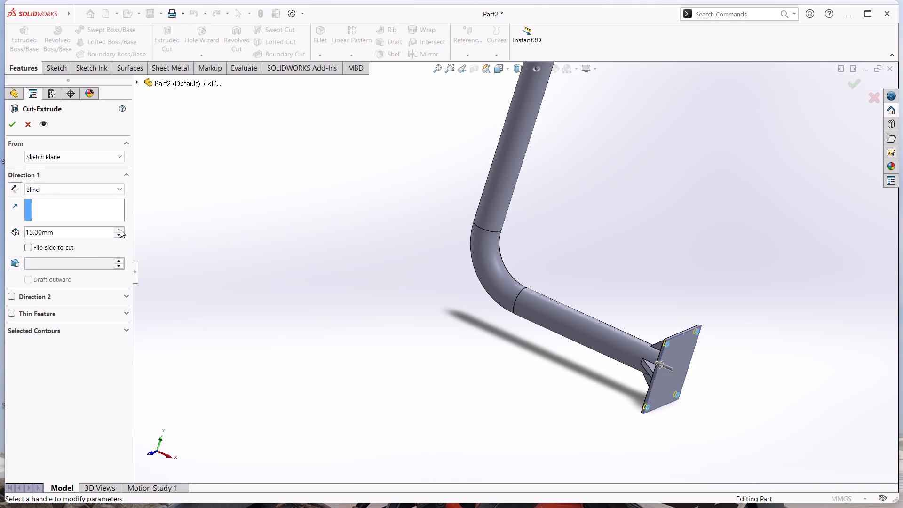
click(120, 230)
click(11, 123)
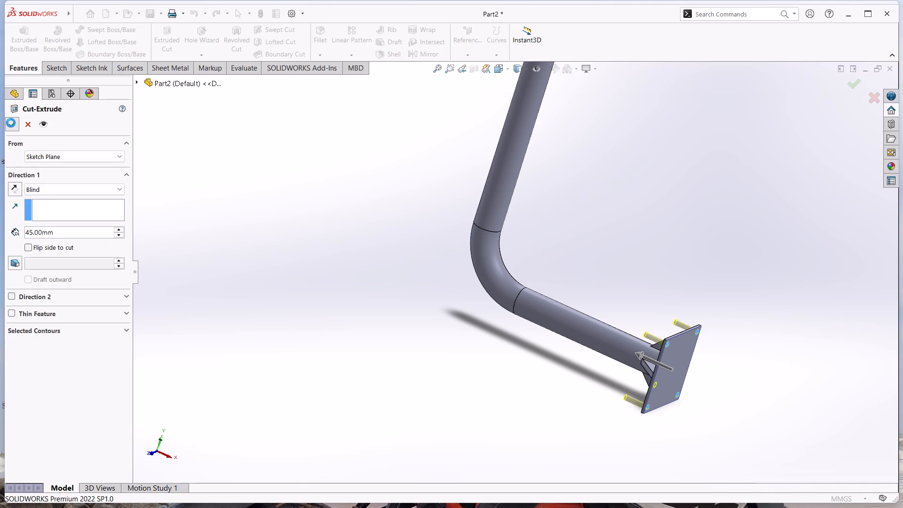
Examine the four corner holes in the end plate and the ribbed pipe from several angles.
scroll(674, 363, up, 3)
scroll(674, 361, down, 3)
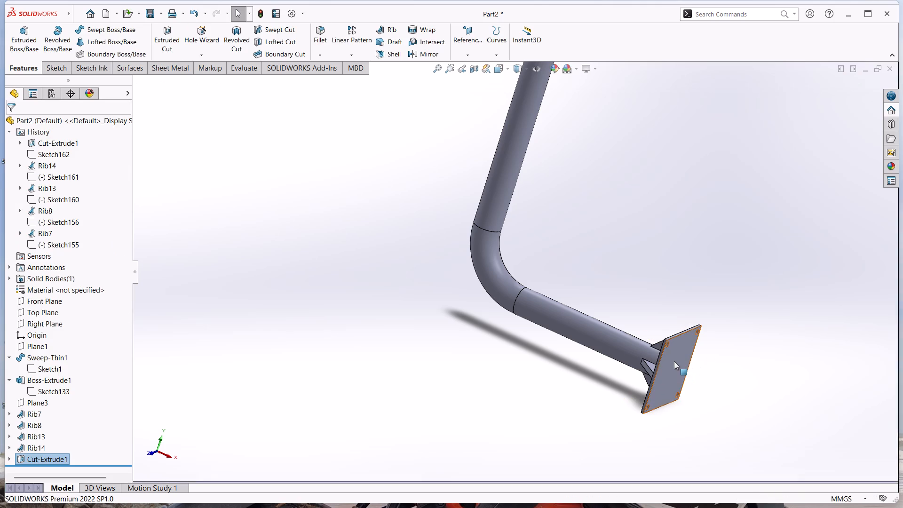
scroll(674, 361, down, 2)
scroll(494, 245, up, 3)
scroll(524, 252, down, 4)
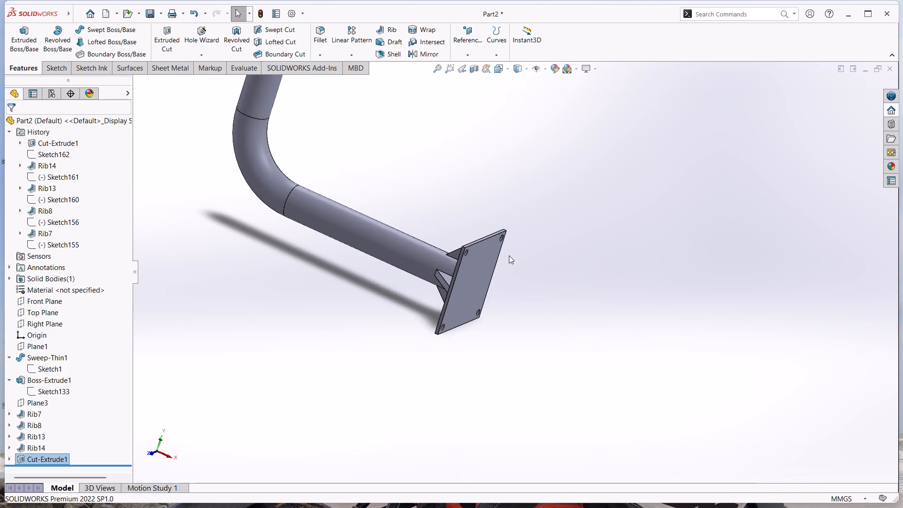
scroll(509, 255, down, 4)
middle_drag(512, 290, 471, 253)
scroll(474, 256, up, 4)
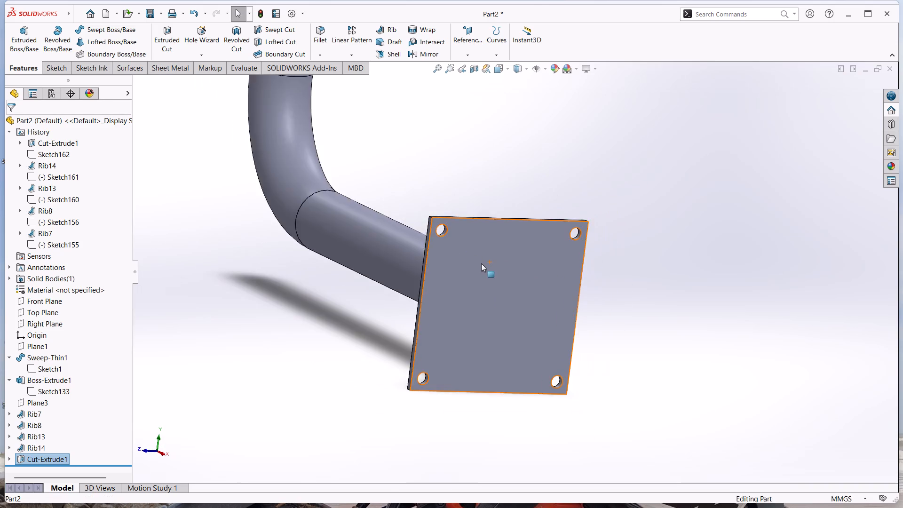
scroll(481, 263, up, 5)
scroll(457, 212, up, 4)
middle_drag(523, 179, 552, 202)
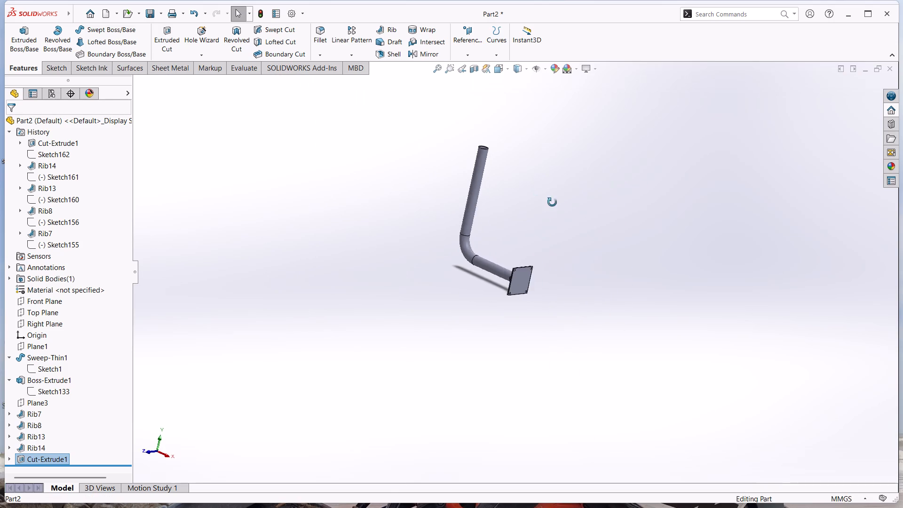
middle_drag(552, 202, 592, 223)
scroll(521, 302, down, 5)
scroll(481, 279, down, 1)
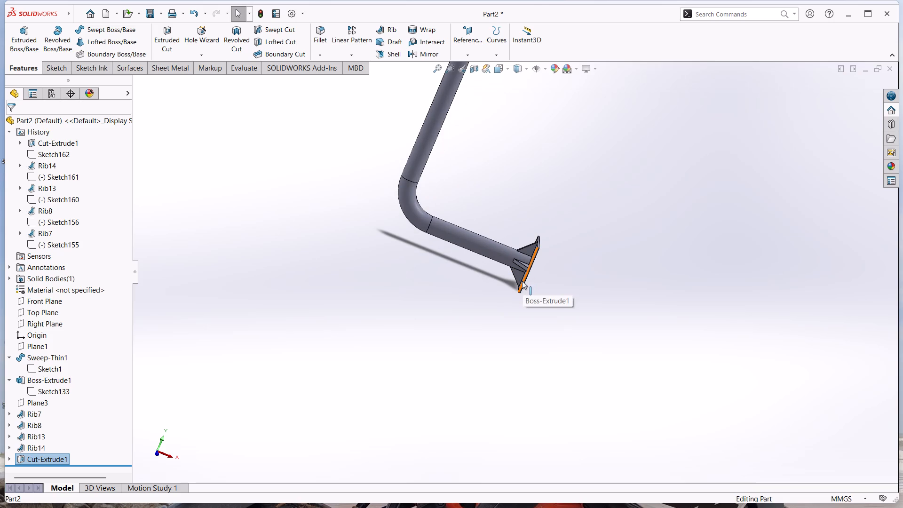
scroll(550, 221, up, 2)
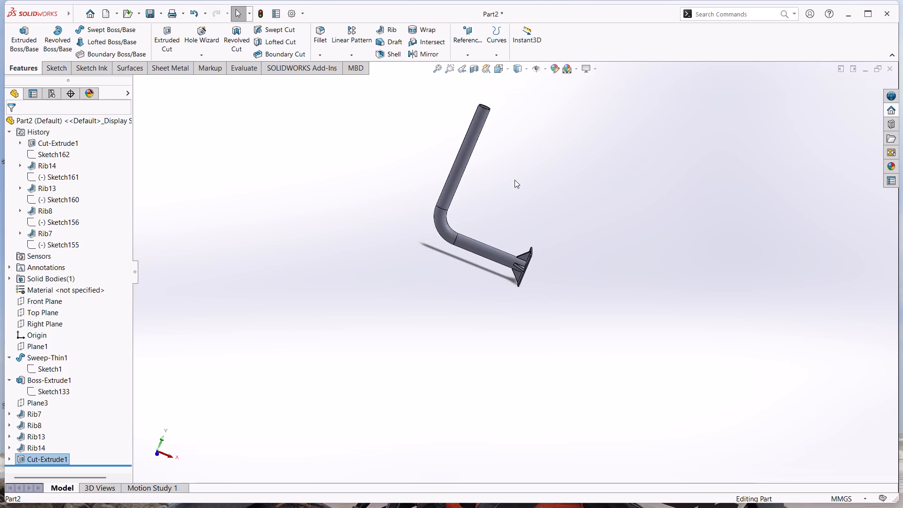
scroll(514, 178, down, 1)
scroll(516, 152, up, 1)
scroll(516, 148, down, 2)
Save the part under the file name Part4 in the new project folder.
key(ctrl+s)
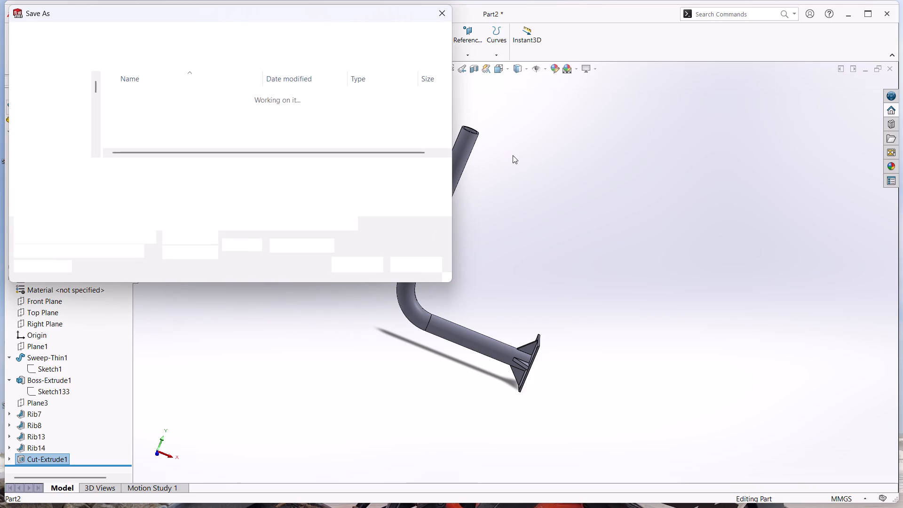
scroll(204, 130, down, 3)
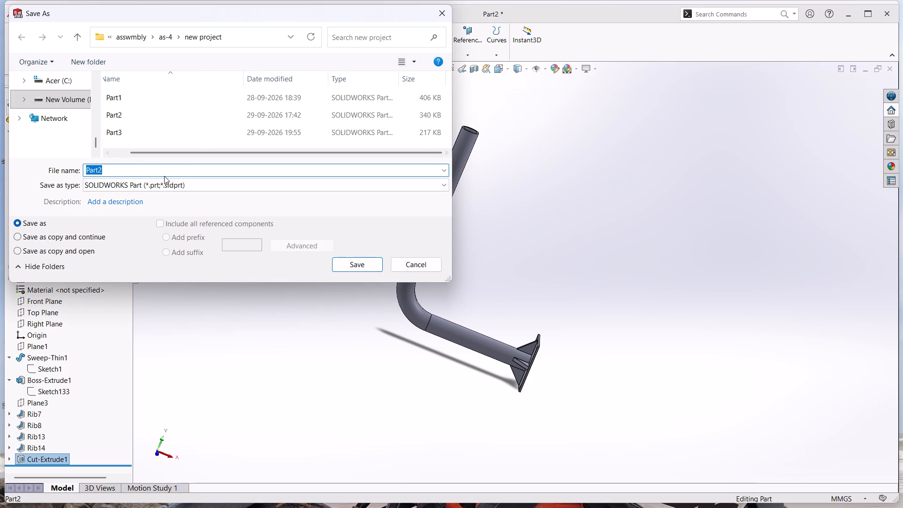
click(164, 173)
key(BackSpace)
key(4)
click(355, 266)
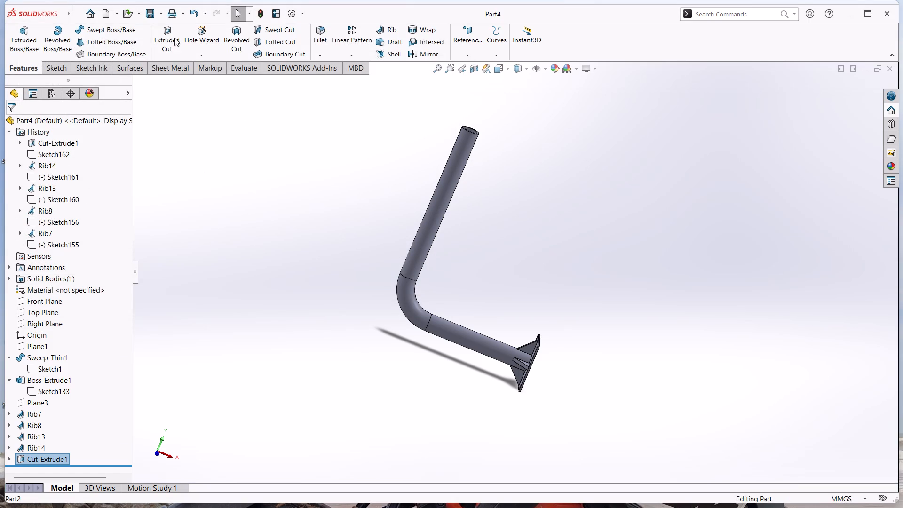
Create a drawing from the part using the standard A0 (ISO) sheet format.
click(118, 13)
click(123, 40)
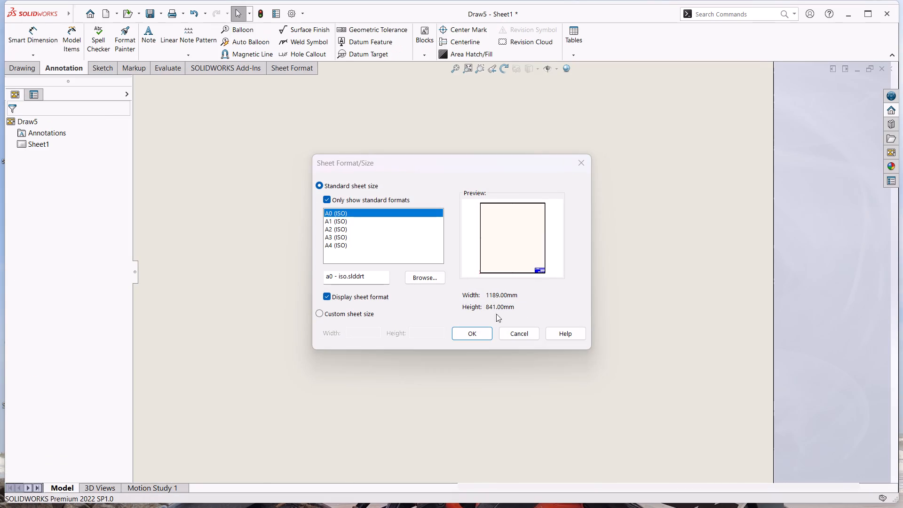
click(477, 335)
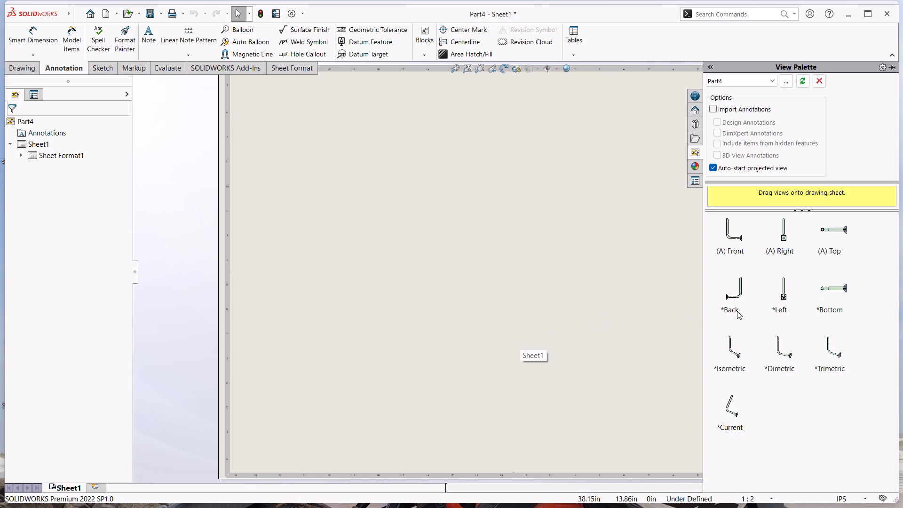
Place the Front view of Part4 slightly left of the sheet's centre, without adding any projected views.
drag(729, 230, 443, 254)
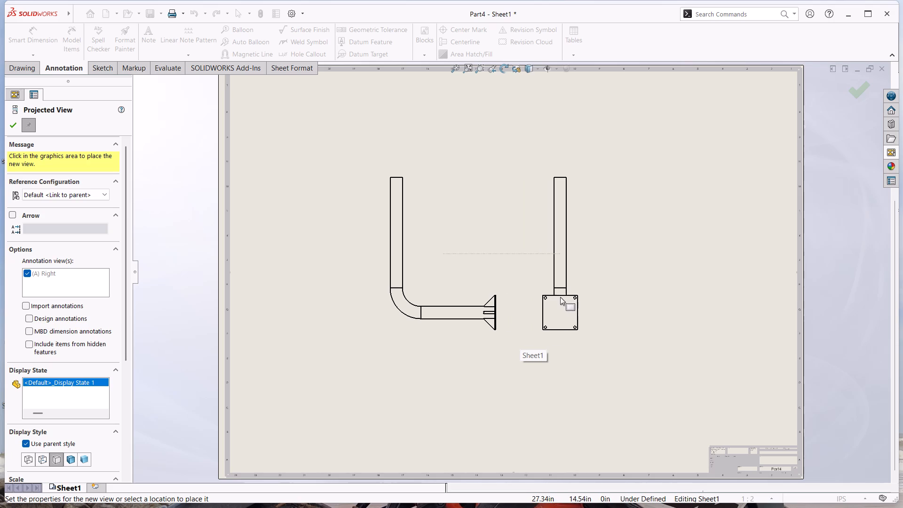
key(Escape)
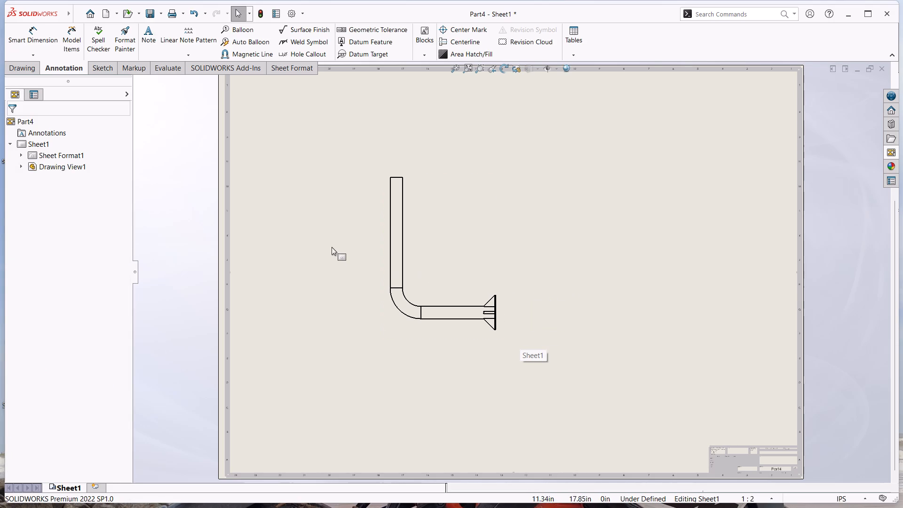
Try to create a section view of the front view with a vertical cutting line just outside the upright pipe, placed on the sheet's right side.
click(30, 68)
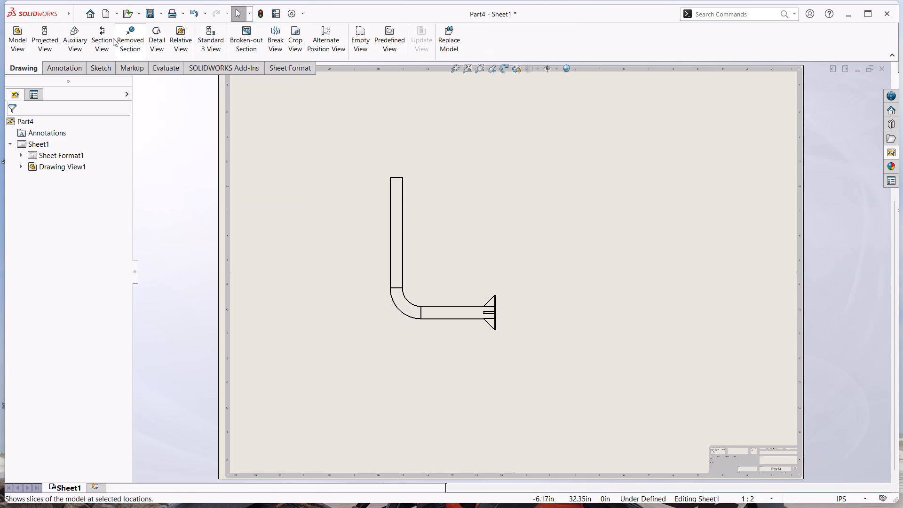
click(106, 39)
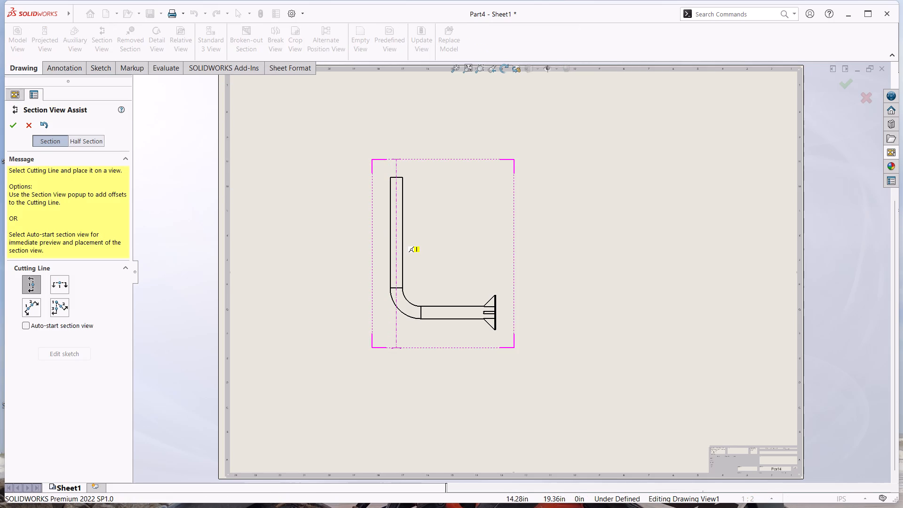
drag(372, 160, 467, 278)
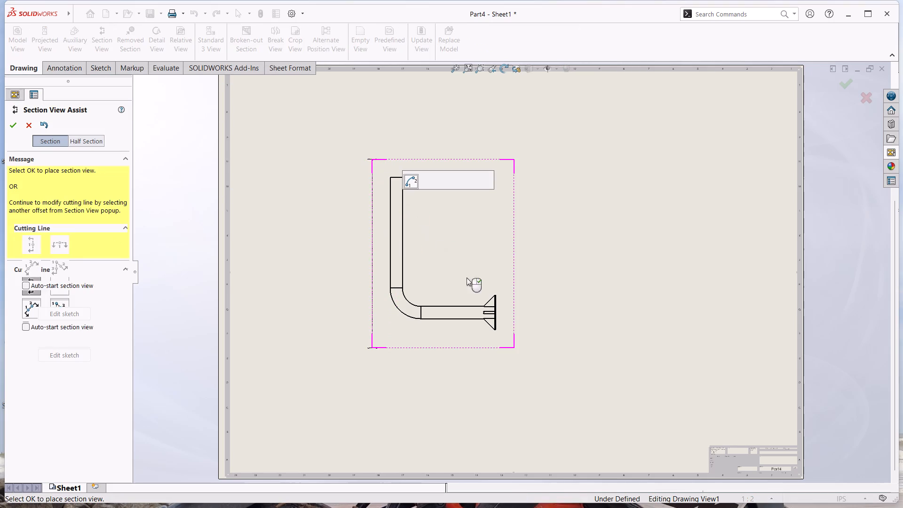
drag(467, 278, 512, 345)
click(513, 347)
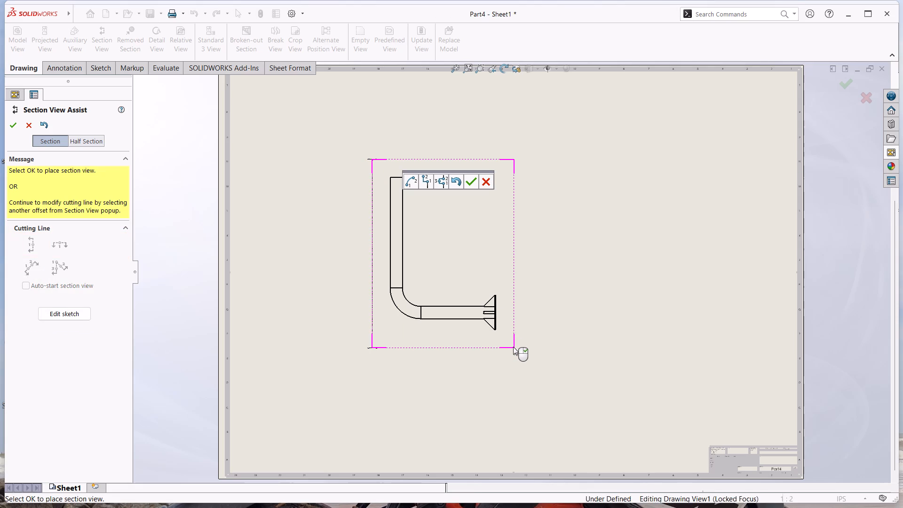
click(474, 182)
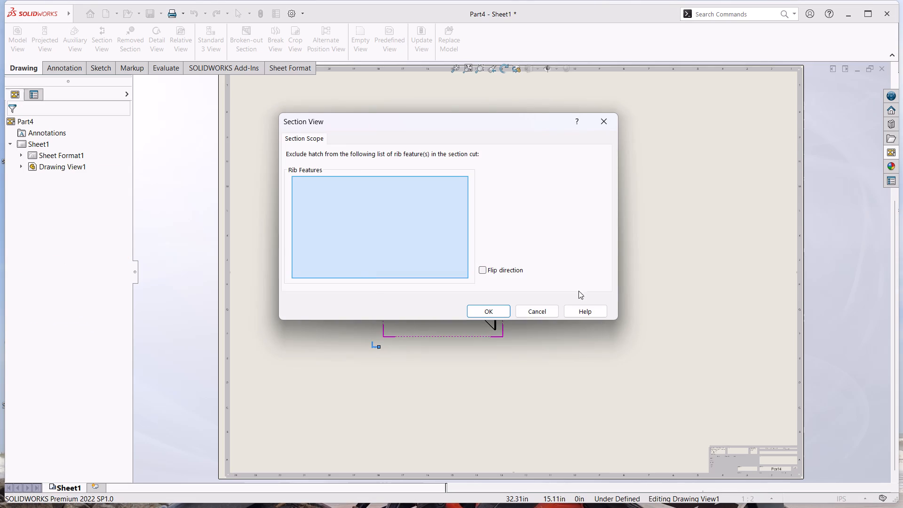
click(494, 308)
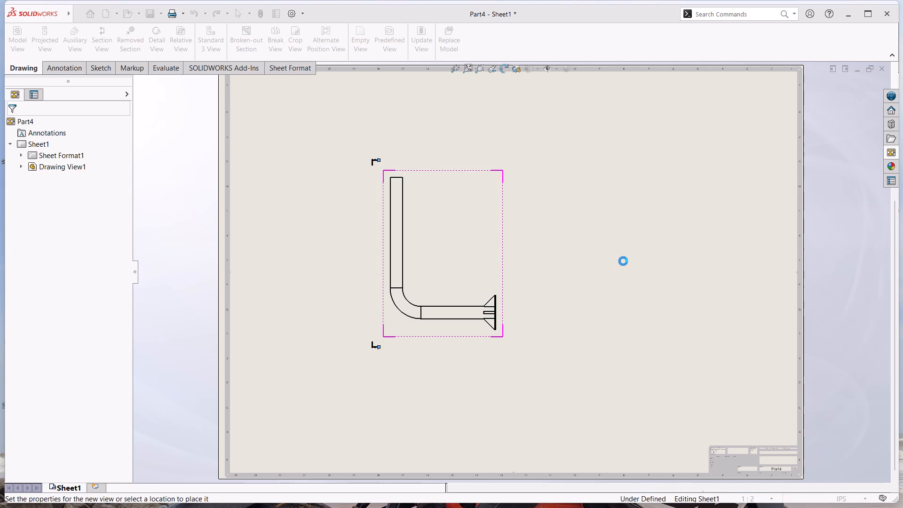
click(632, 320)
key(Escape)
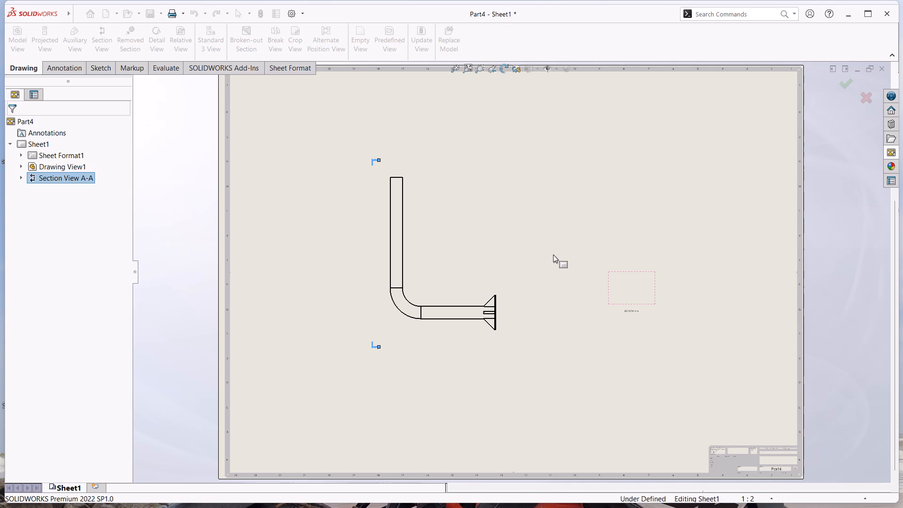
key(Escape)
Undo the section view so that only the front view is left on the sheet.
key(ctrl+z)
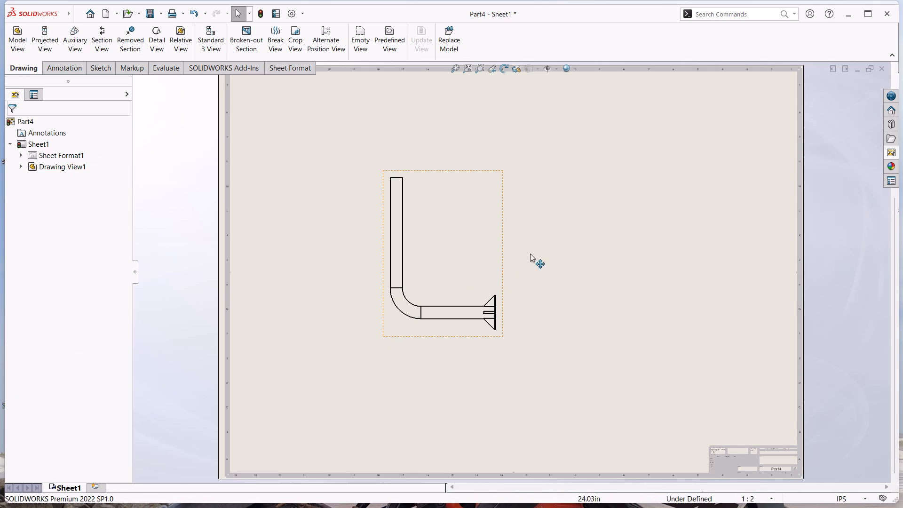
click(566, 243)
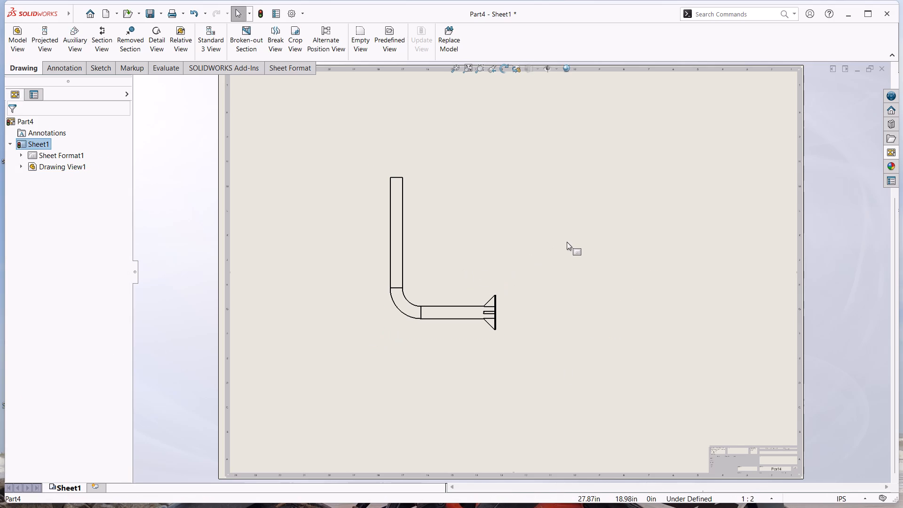
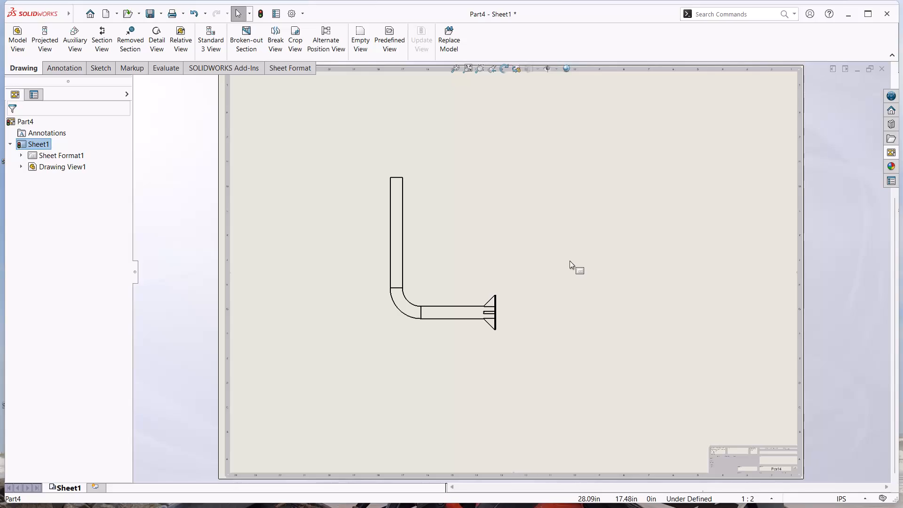
Create a section view of the front view with a vertical cutting line along the upright pipe, direction flipped, placed left of the front view.
scroll(485, 294, down, 6)
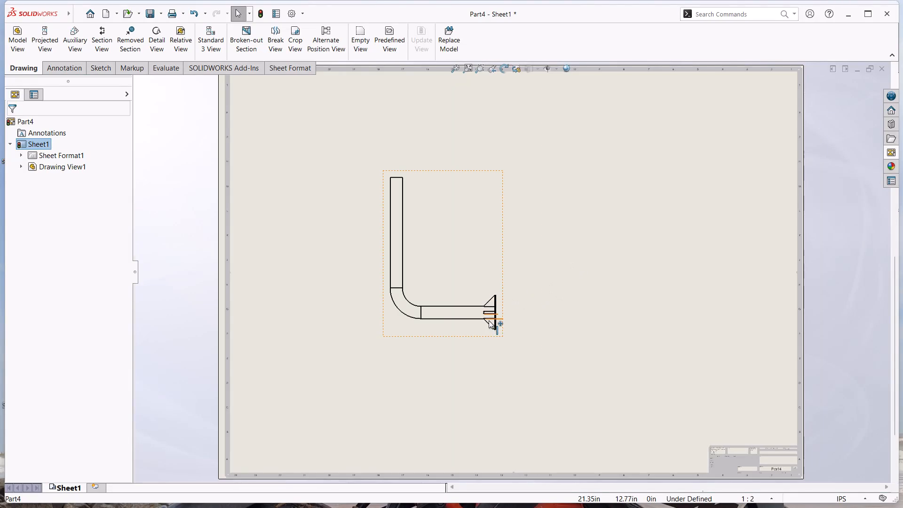
scroll(523, 273, down, 1)
scroll(523, 272, up, 2)
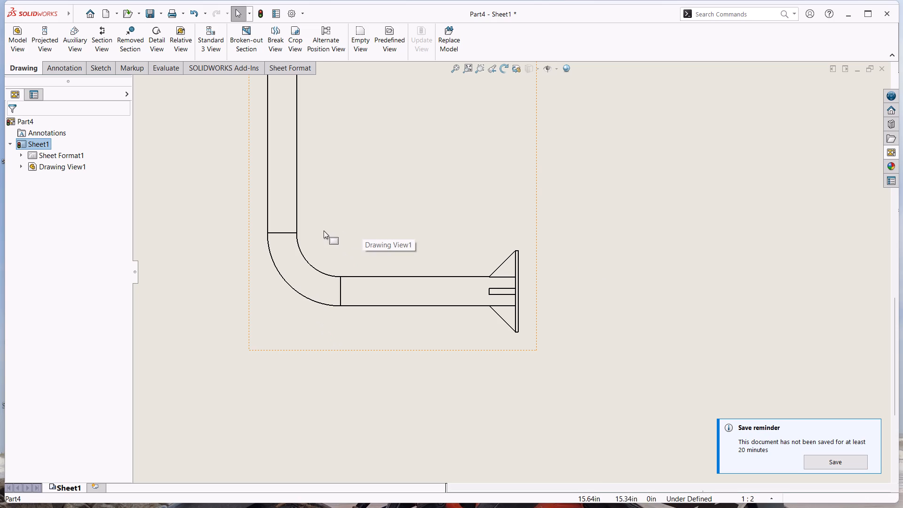
scroll(320, 217, up, 3)
scroll(393, 157, down, 2)
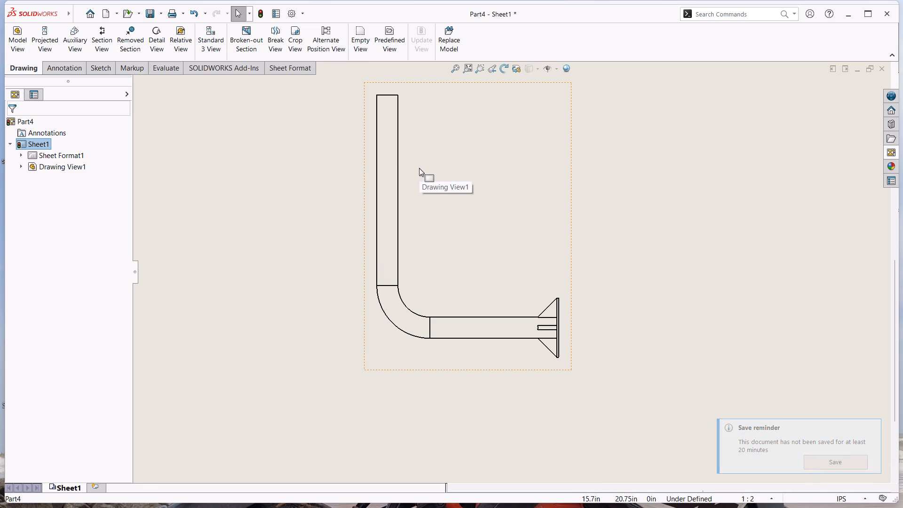
scroll(393, 119, down, 3)
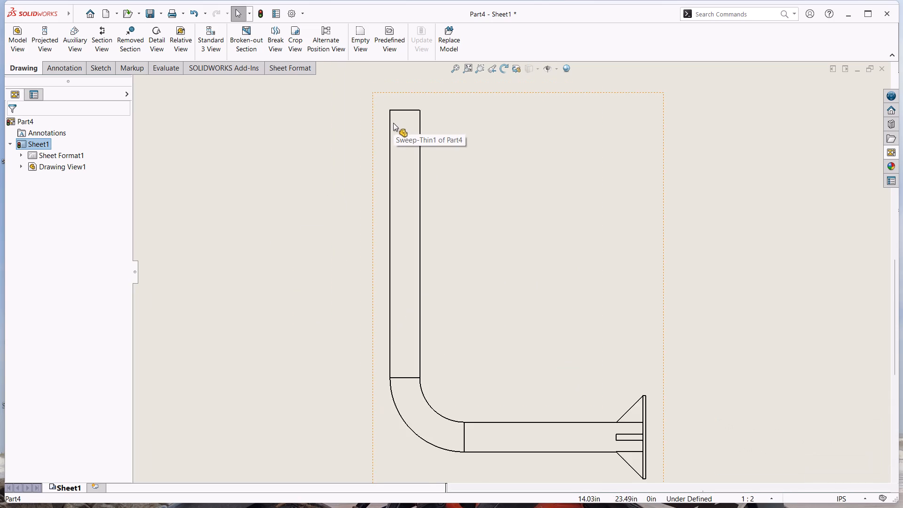
scroll(393, 123, down, 1)
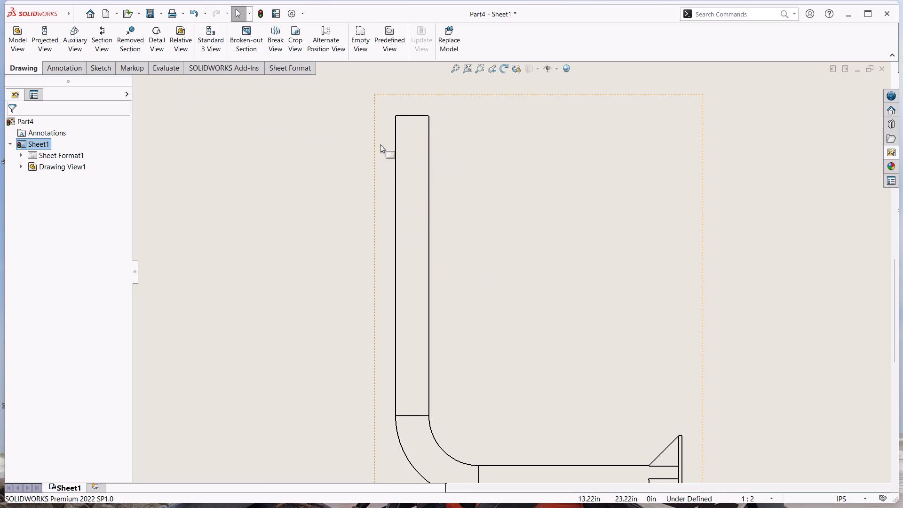
click(101, 38)
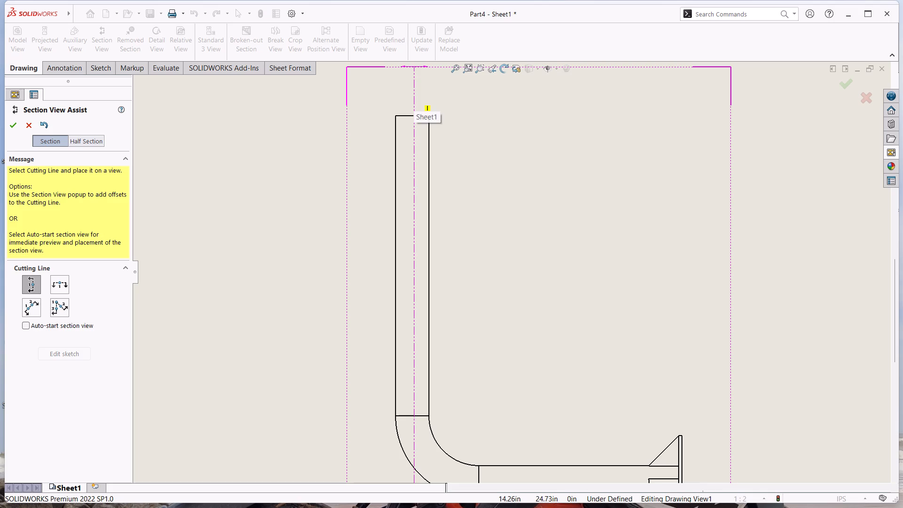
drag(413, 96, 409, 453)
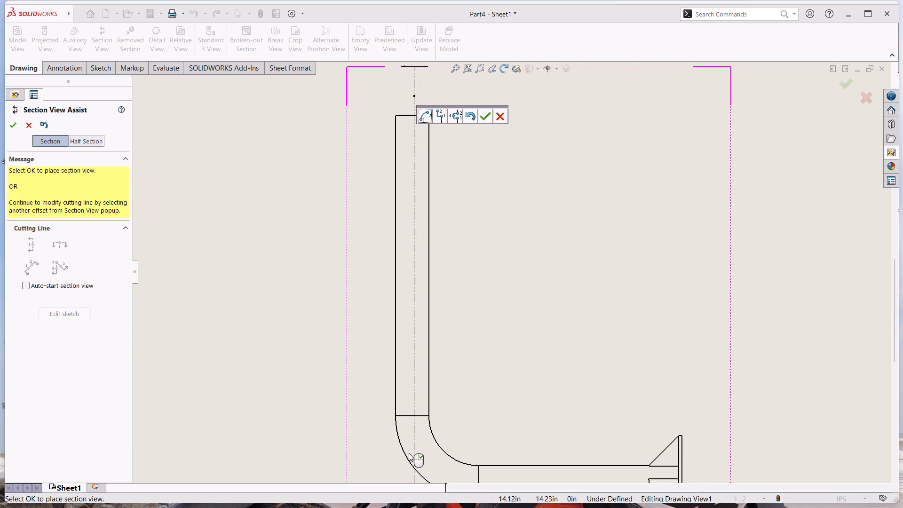
drag(409, 453, 414, 474)
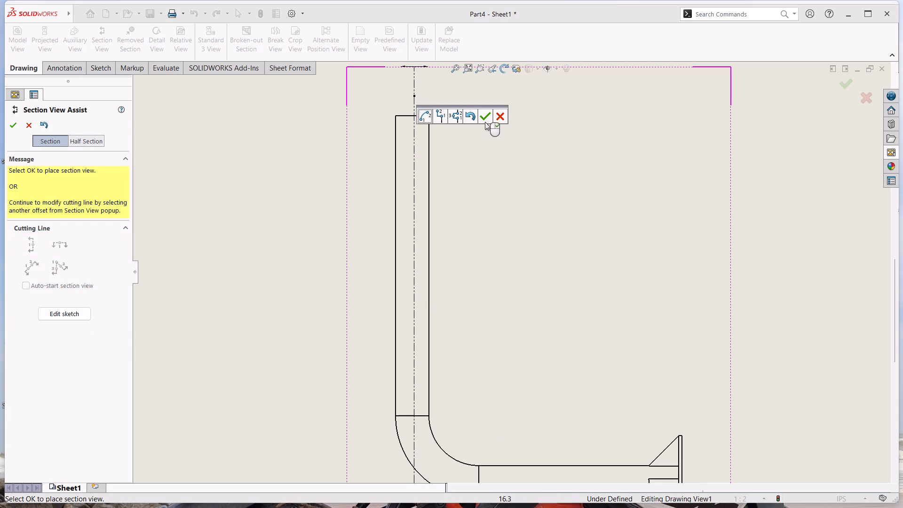
click(485, 117)
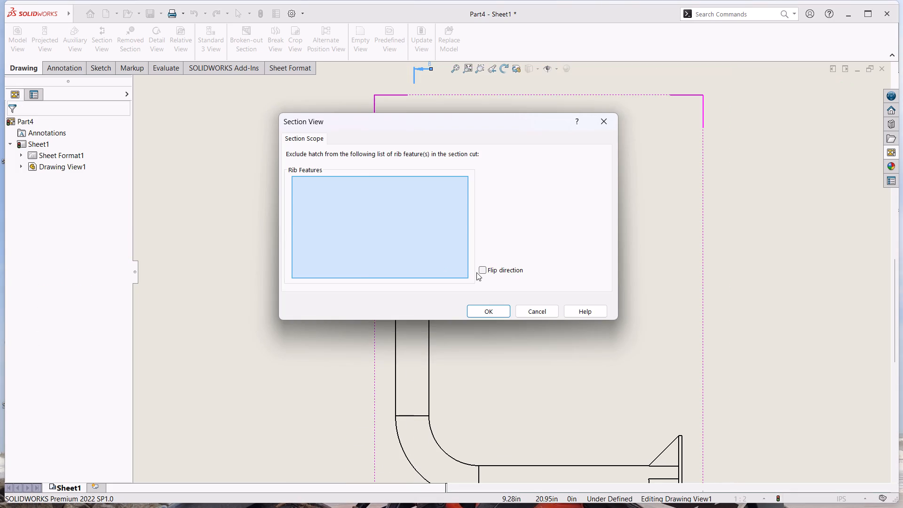
click(482, 271)
click(491, 314)
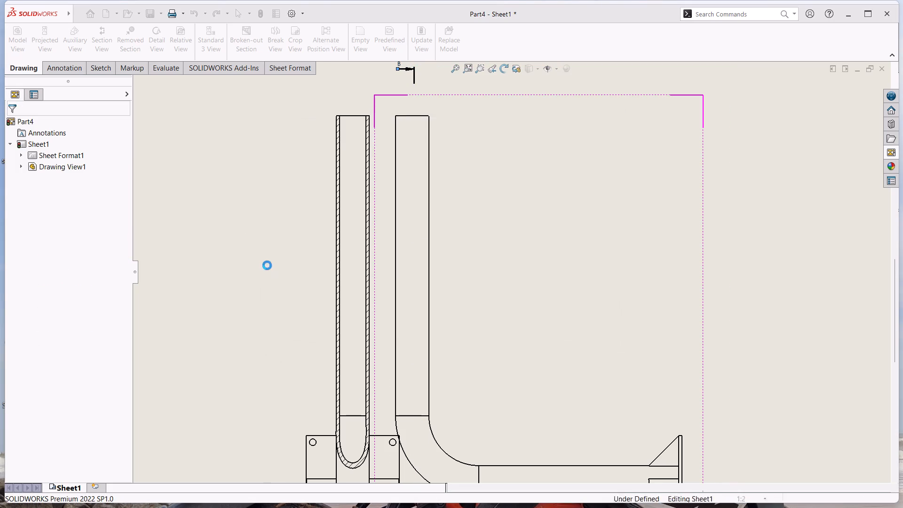
scroll(270, 245, up, 2)
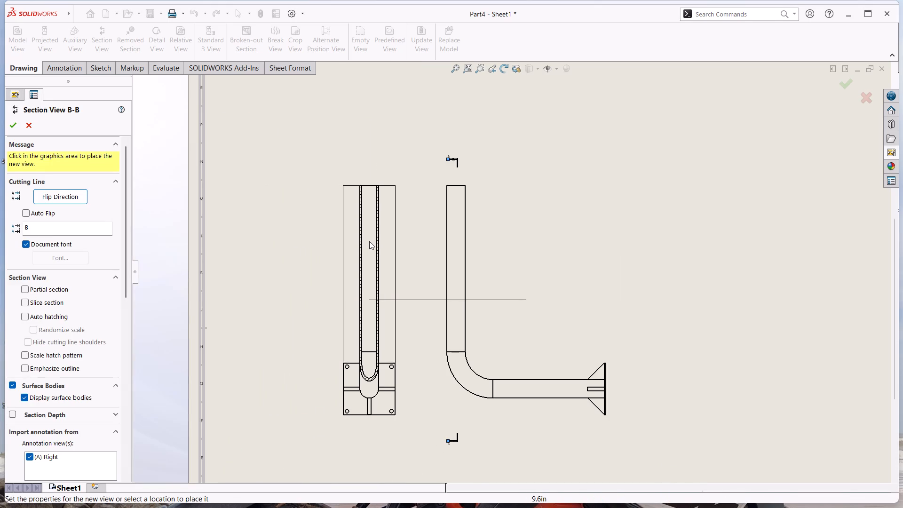
click(346, 240)
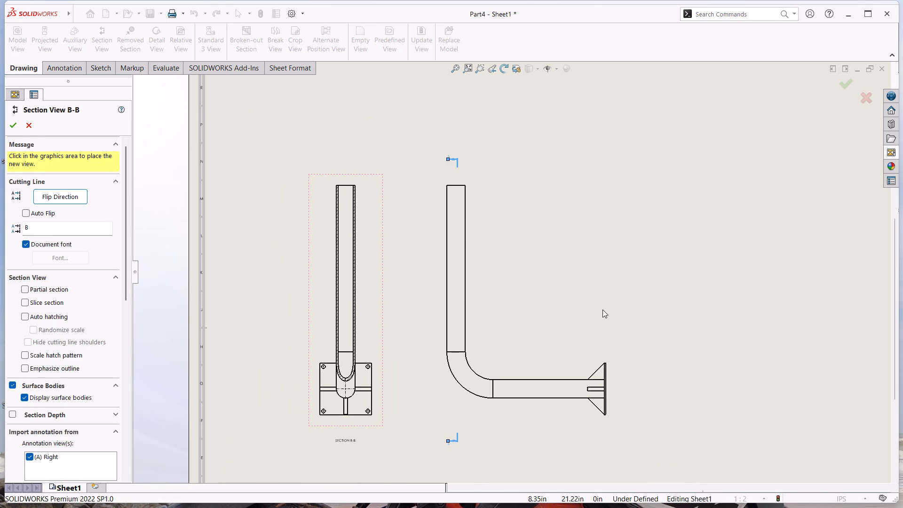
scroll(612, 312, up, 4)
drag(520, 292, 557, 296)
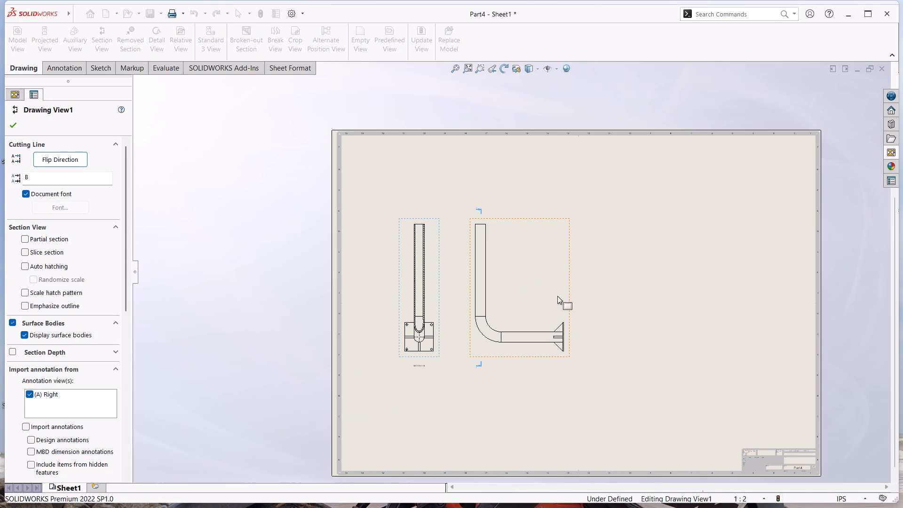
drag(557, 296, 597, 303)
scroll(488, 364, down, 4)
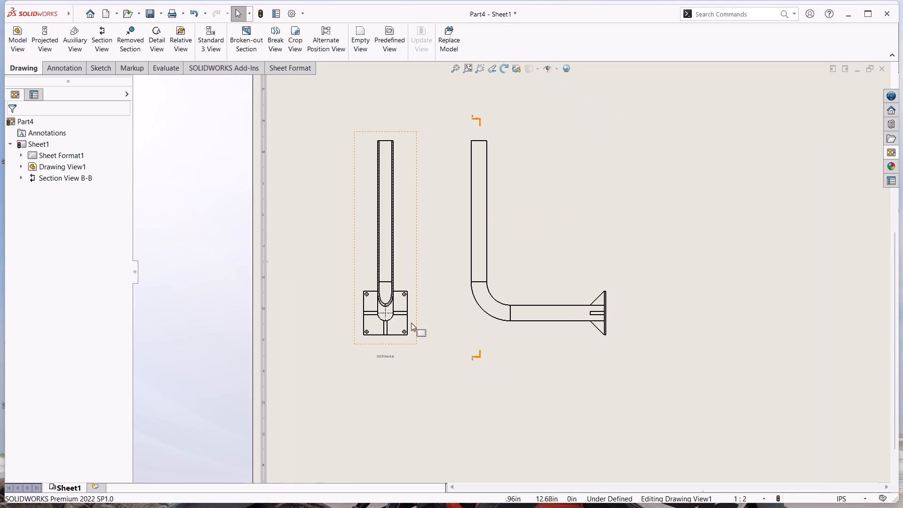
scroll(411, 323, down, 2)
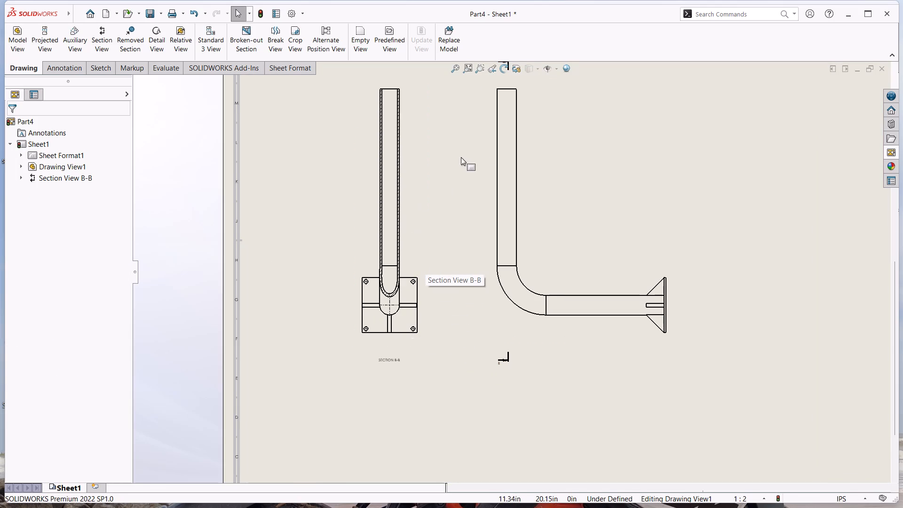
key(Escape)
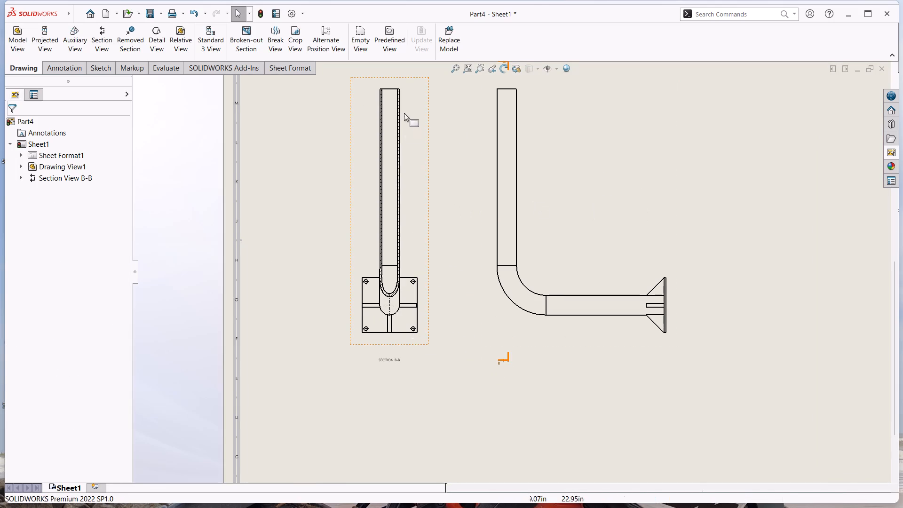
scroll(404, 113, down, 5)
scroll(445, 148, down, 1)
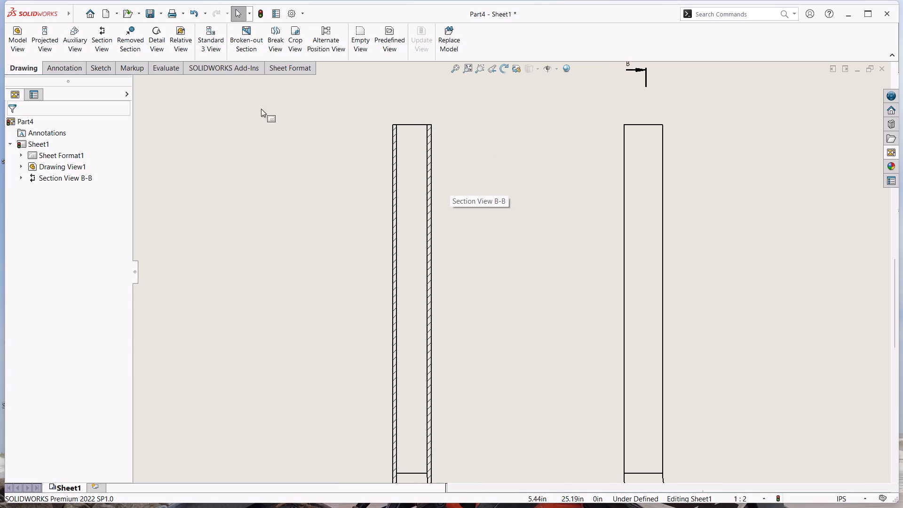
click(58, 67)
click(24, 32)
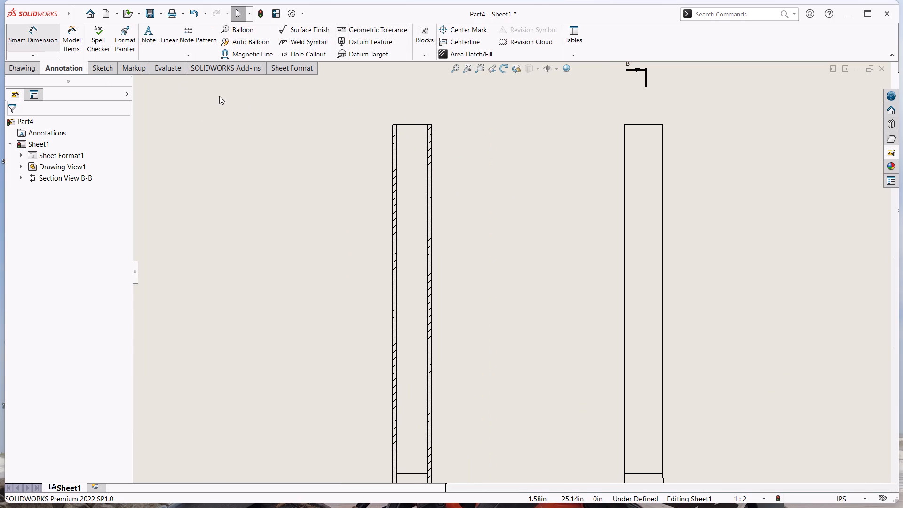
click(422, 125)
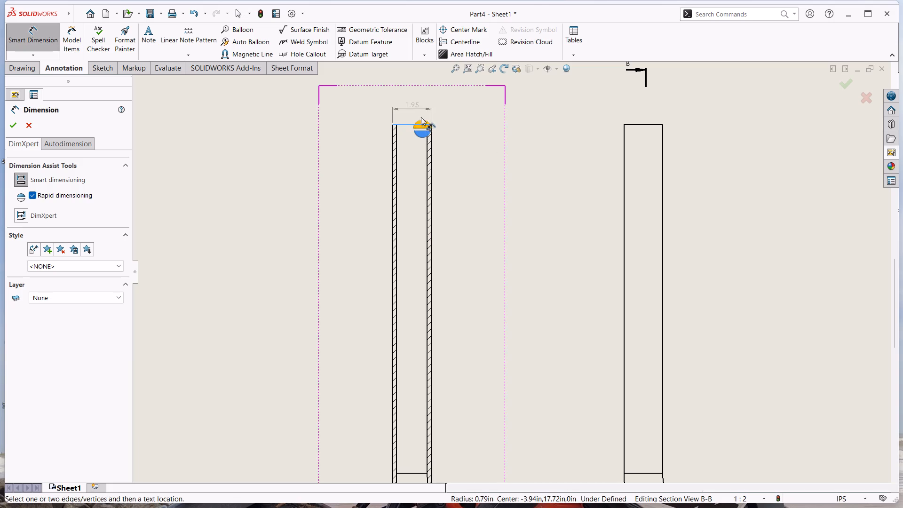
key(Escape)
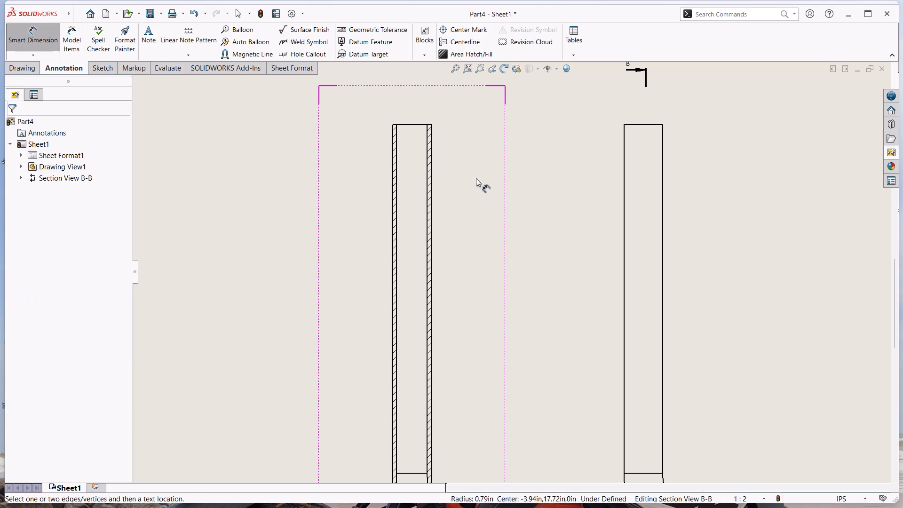
Switch the drawing's unit system to MMGS (millimeter, gram, second).
click(841, 496)
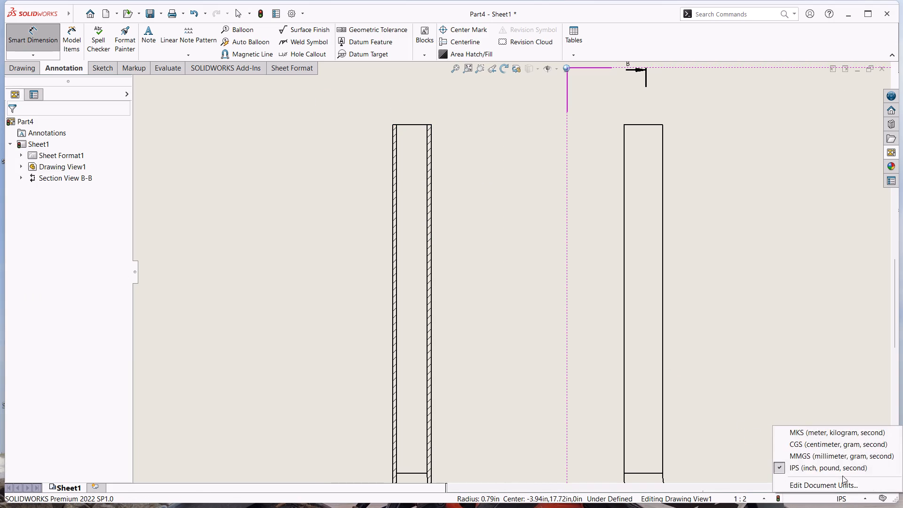
click(842, 456)
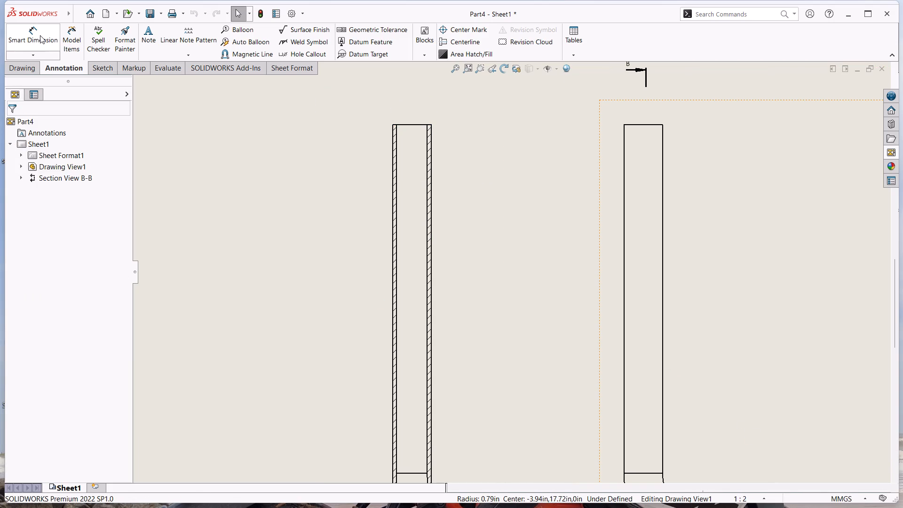
Dimension the outer width of the upright pipe in the section view, placing the dimension above the pipe's open end.
click(40, 35)
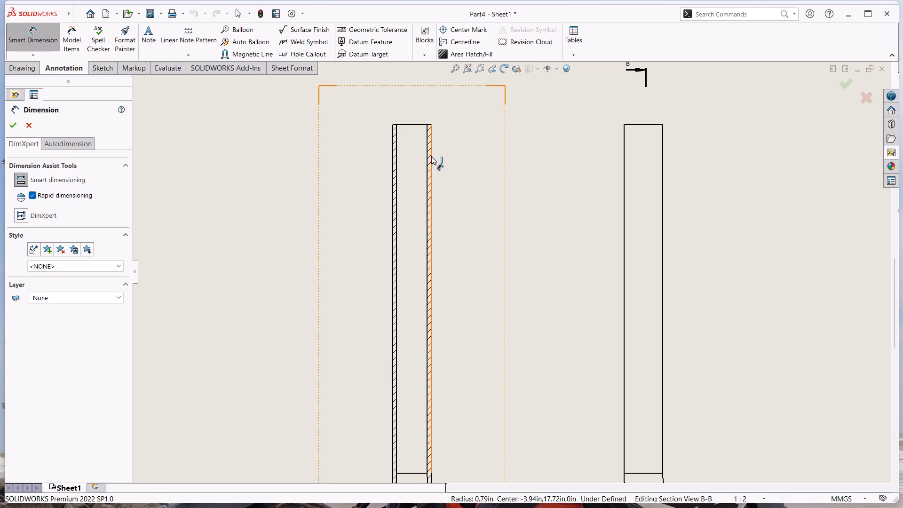
click(431, 156)
click(392, 161)
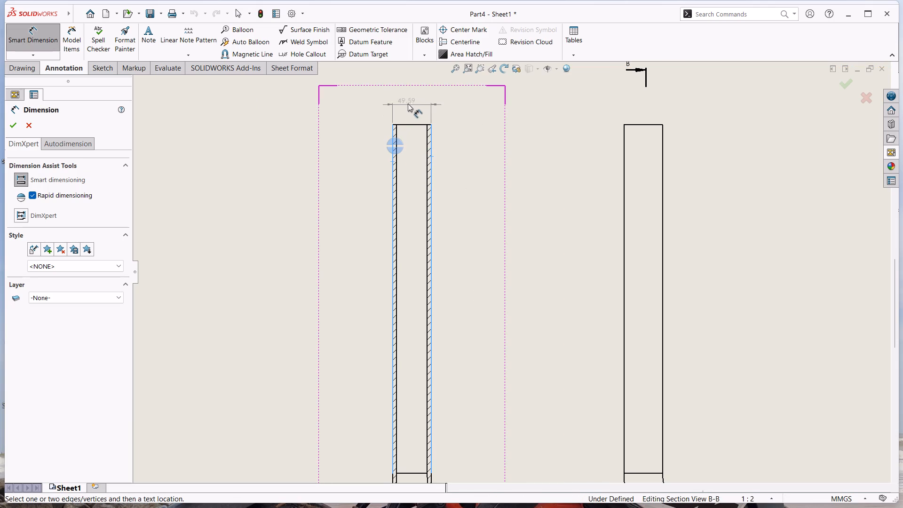
click(416, 105)
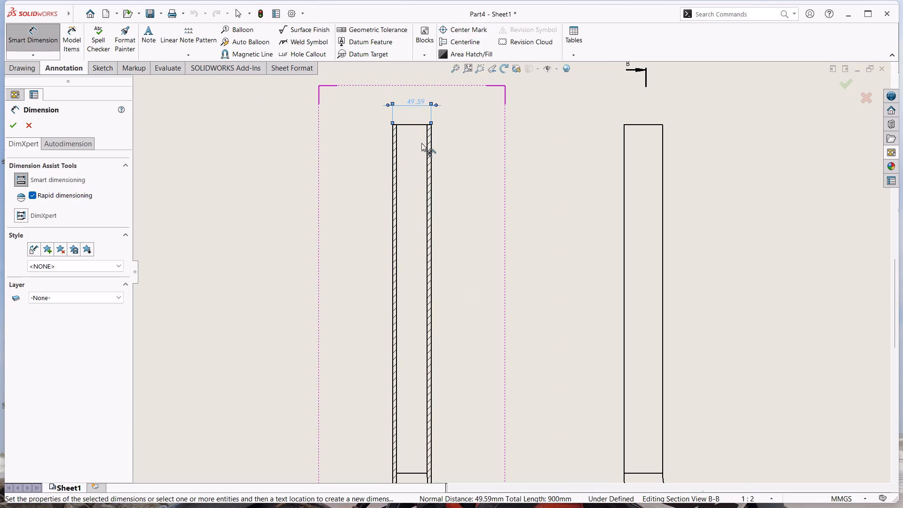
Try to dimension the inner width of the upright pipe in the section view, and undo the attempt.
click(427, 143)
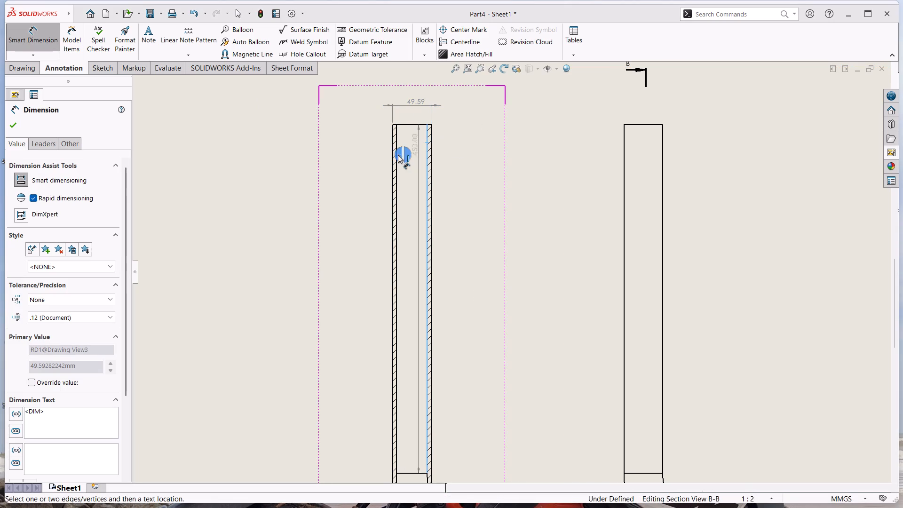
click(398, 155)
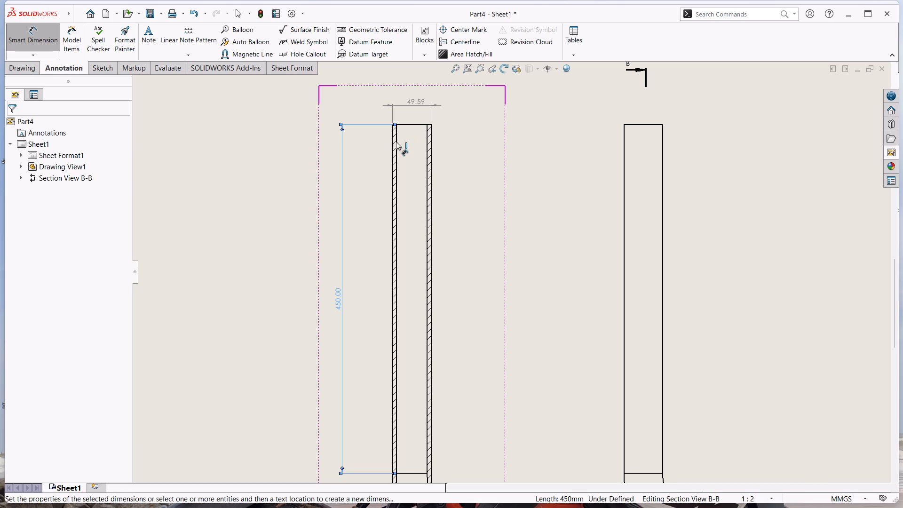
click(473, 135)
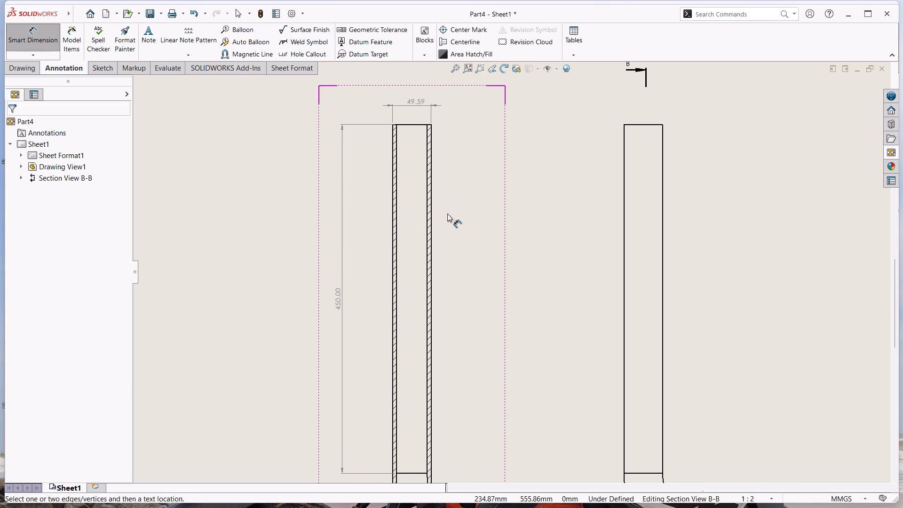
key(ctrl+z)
Dimension the inner width of the upright pipe in the section view, placed between the pipe's top edge and the outer width dimension.
click(29, 32)
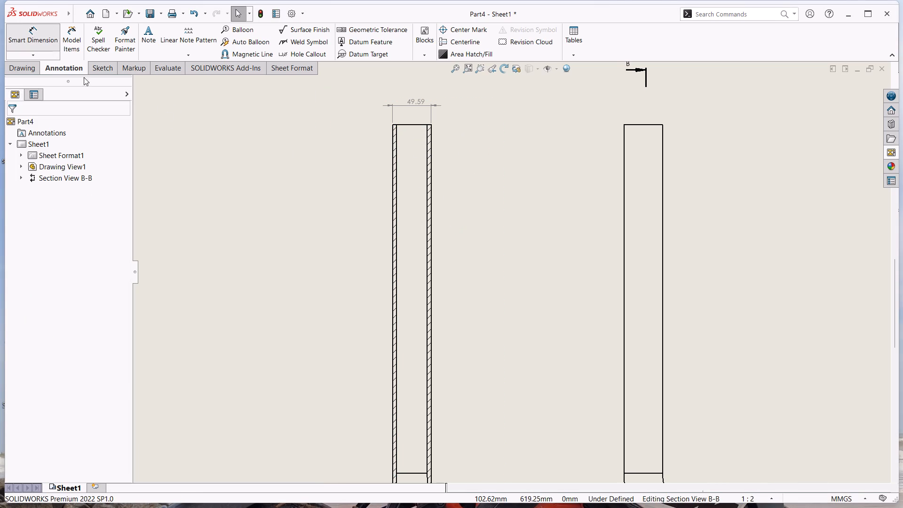
click(398, 179)
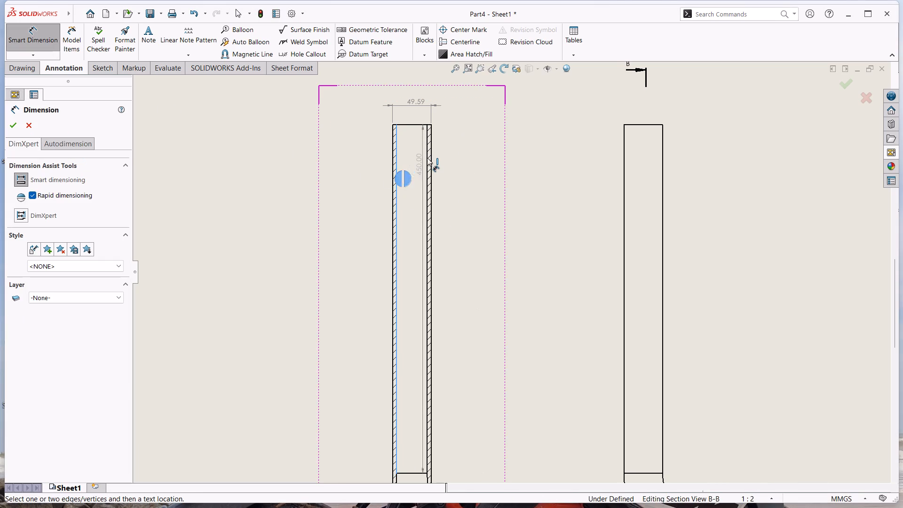
click(428, 157)
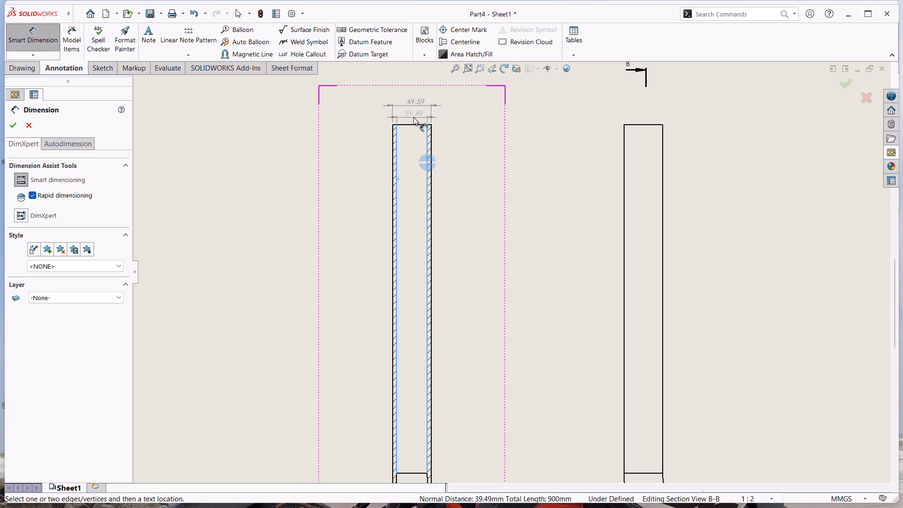
click(413, 117)
key(Escape)
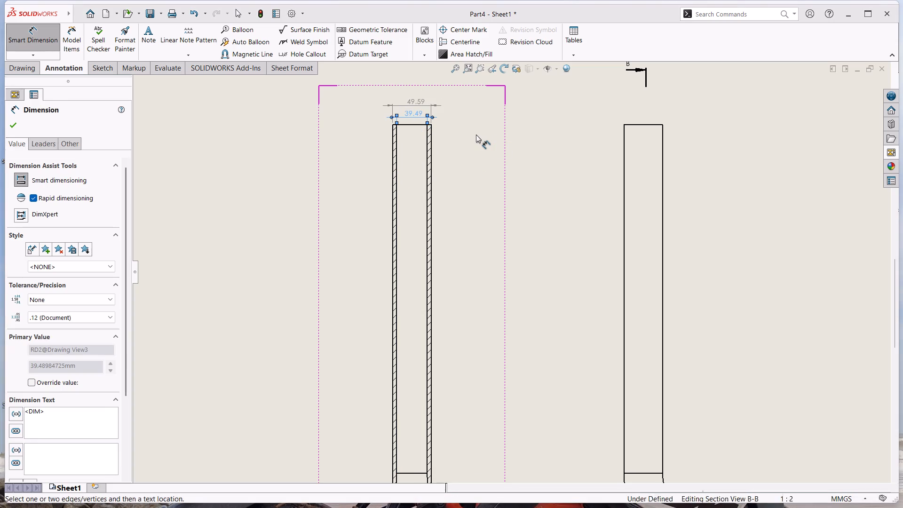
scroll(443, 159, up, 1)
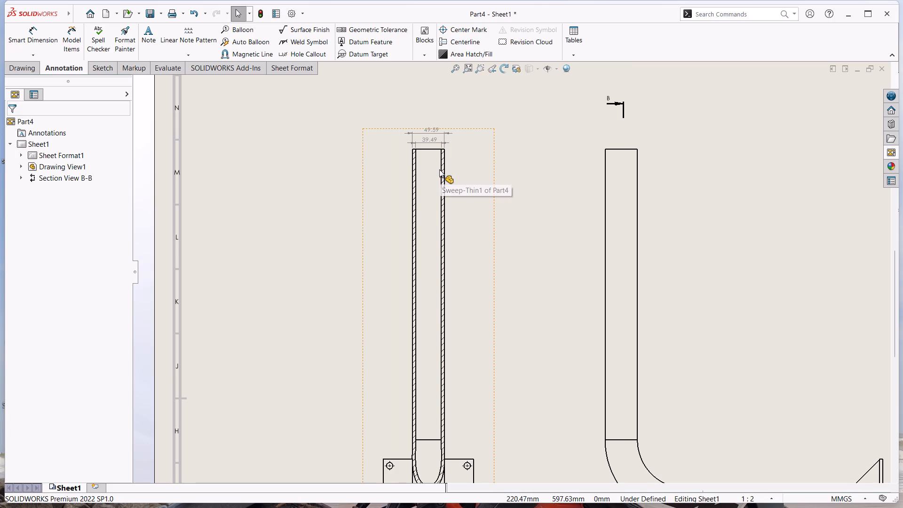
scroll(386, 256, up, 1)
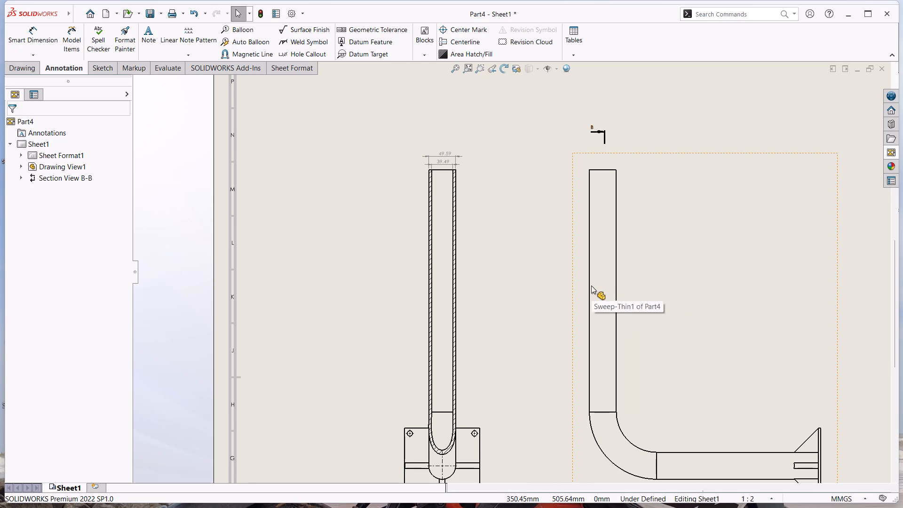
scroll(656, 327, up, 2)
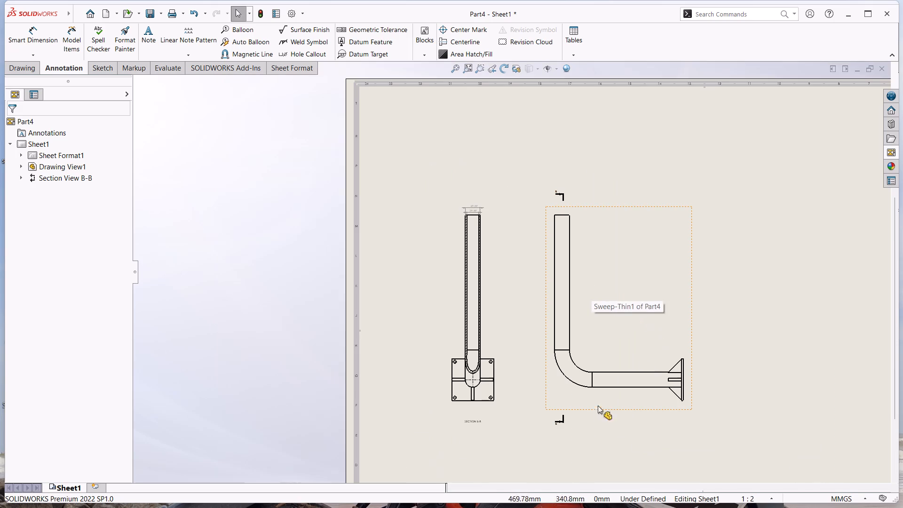
Dimension the diameter of the plate's upper-left hole in the section view, placing the text outside the plate, above and left of the hole.
scroll(503, 395, down, 1)
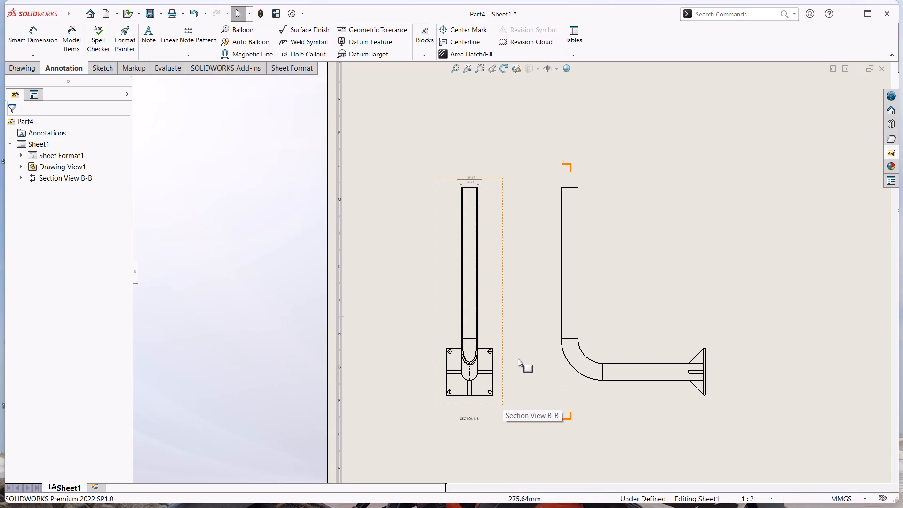
scroll(696, 369, down, 1)
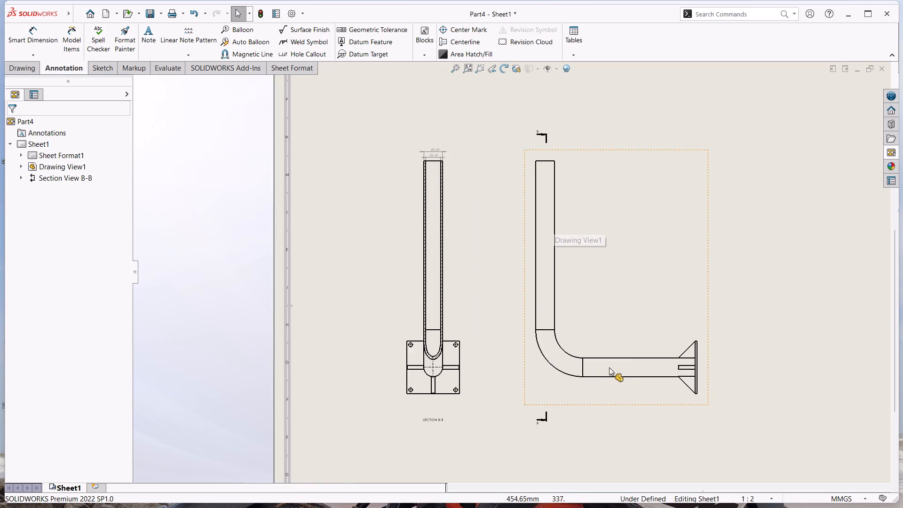
scroll(606, 367, down, 1)
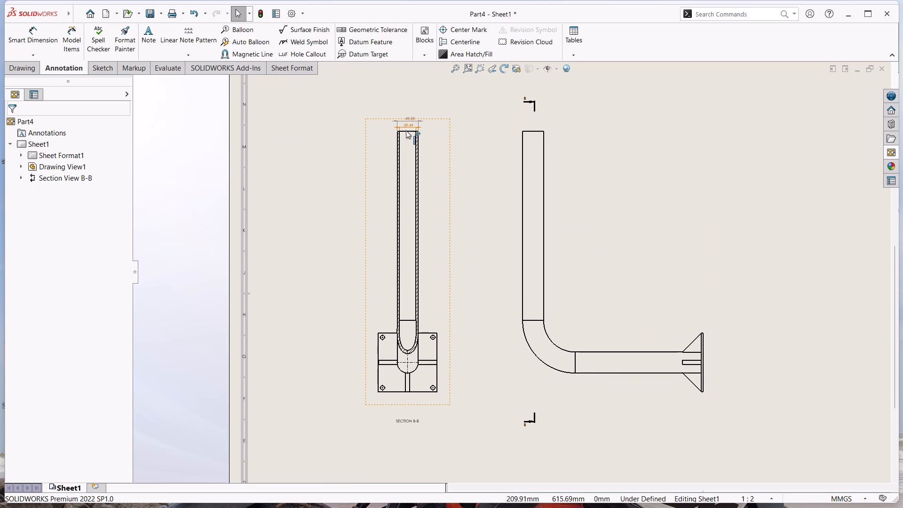
scroll(423, 352, down, 2)
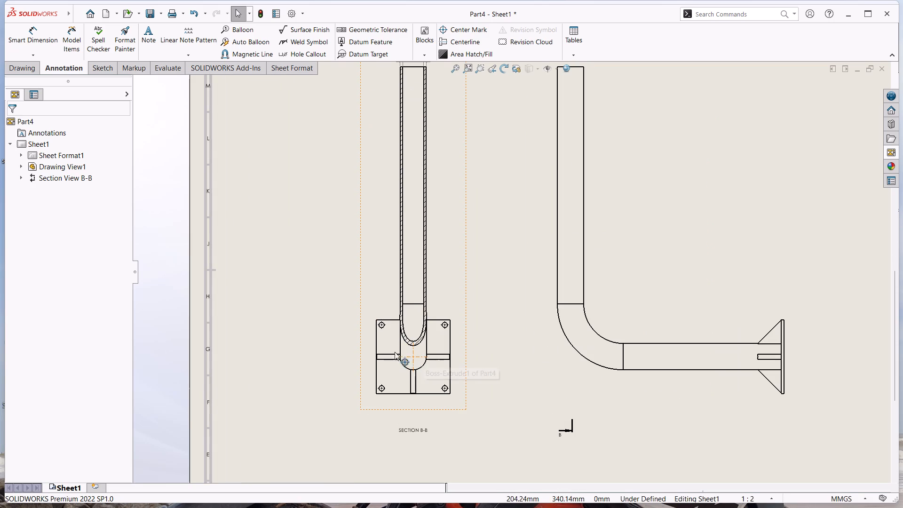
click(380, 330)
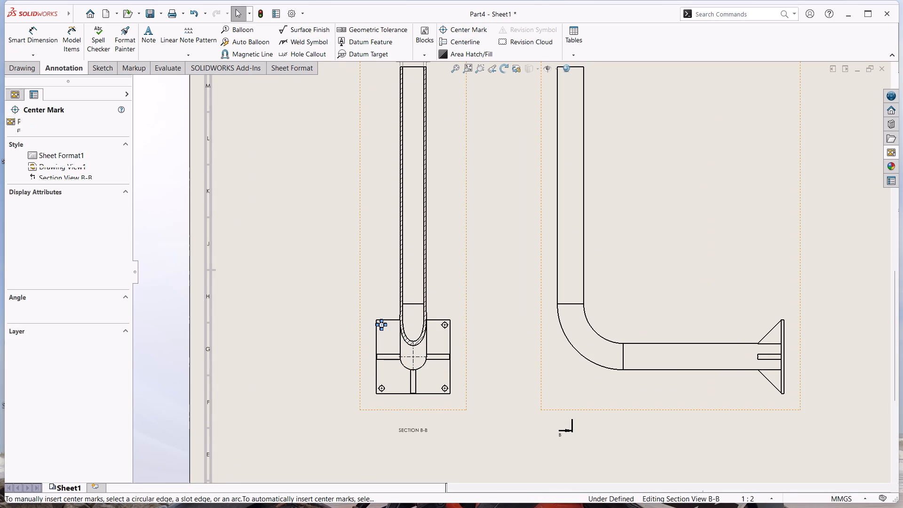
click(256, 258)
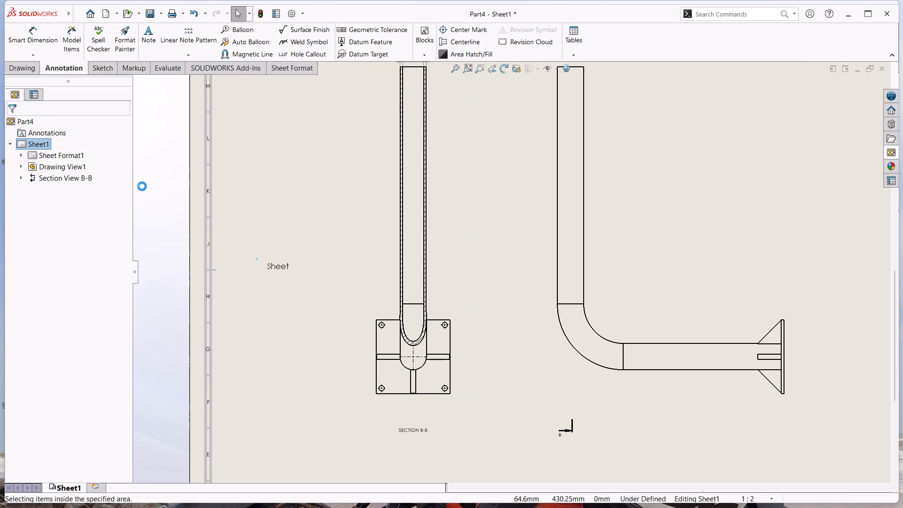
click(35, 44)
scroll(367, 326, down, 5)
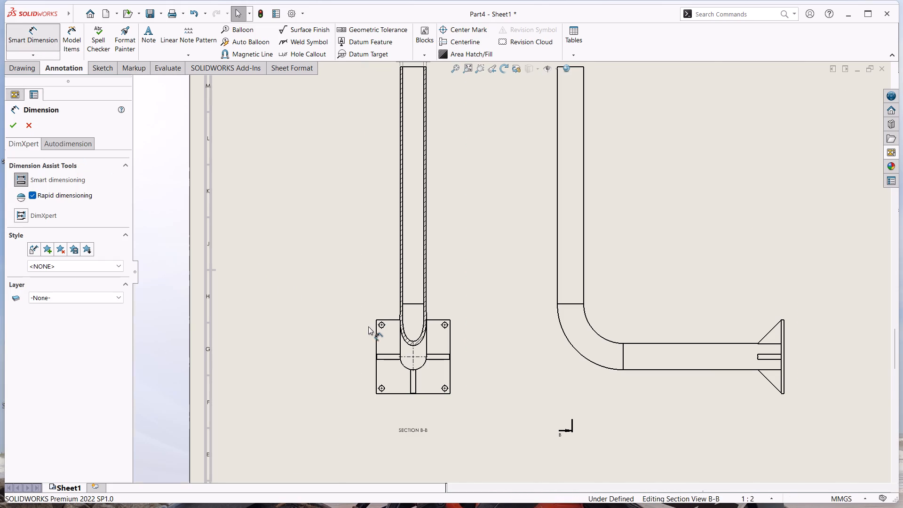
scroll(390, 335, down, 4)
click(485, 271)
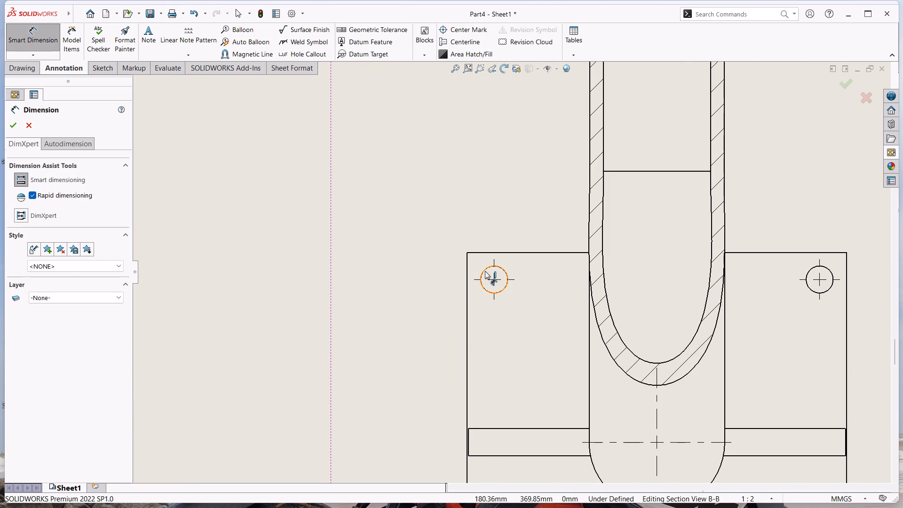
click(418, 178)
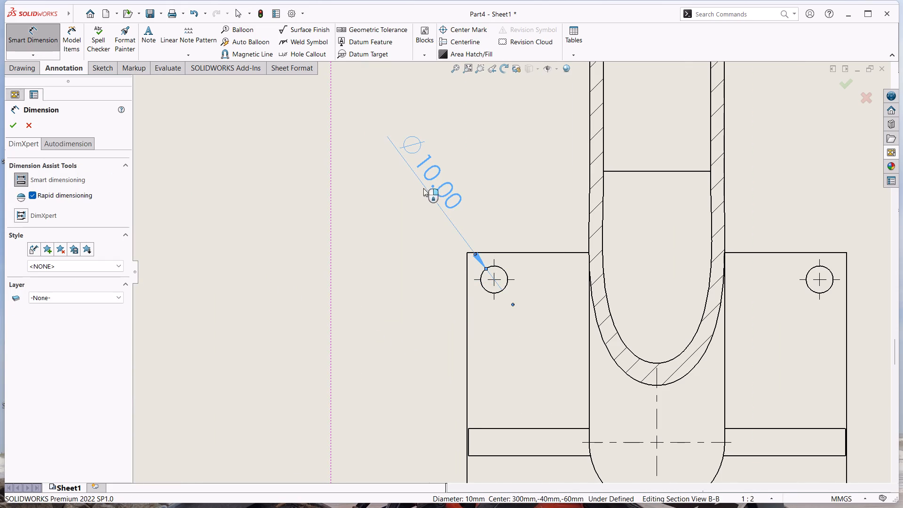
Dimension the vertical centre-to-centre spacing of the two left-hand plate holes, placing it outside the plate's left edge.
scroll(532, 349, up, 2)
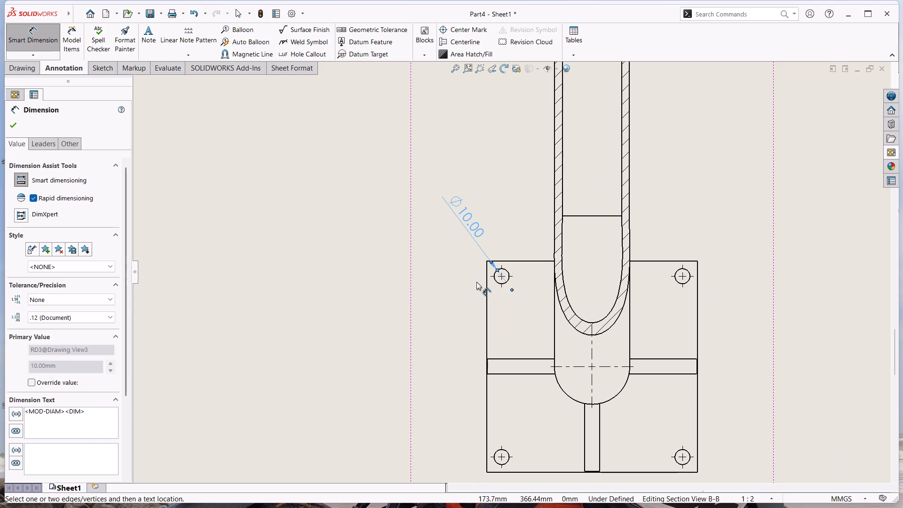
click(492, 276)
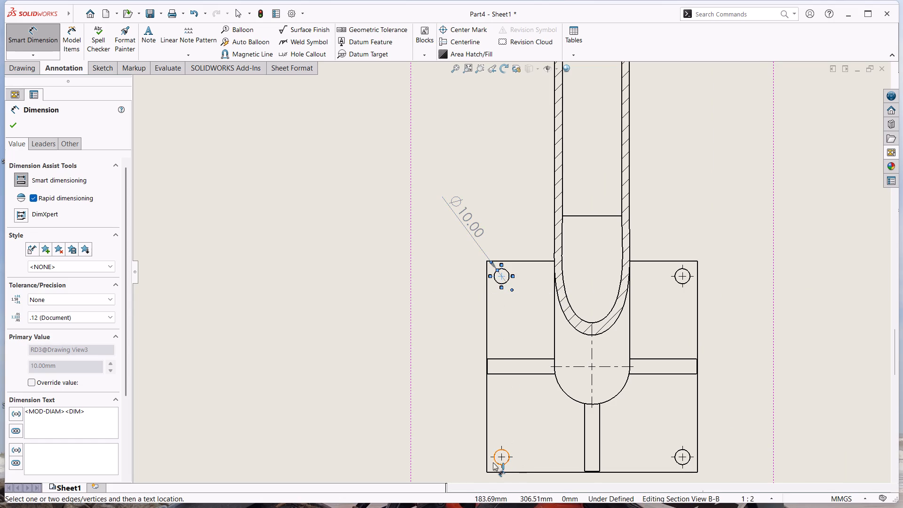
click(491, 457)
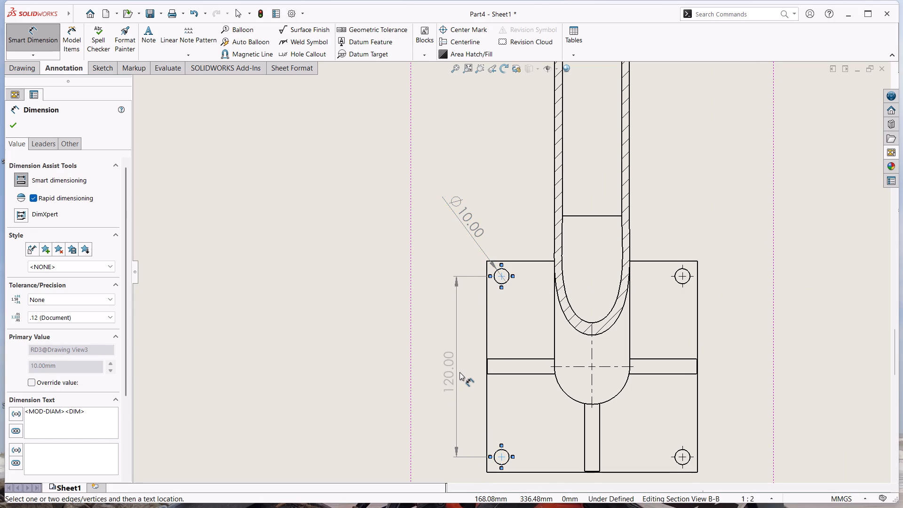
click(460, 372)
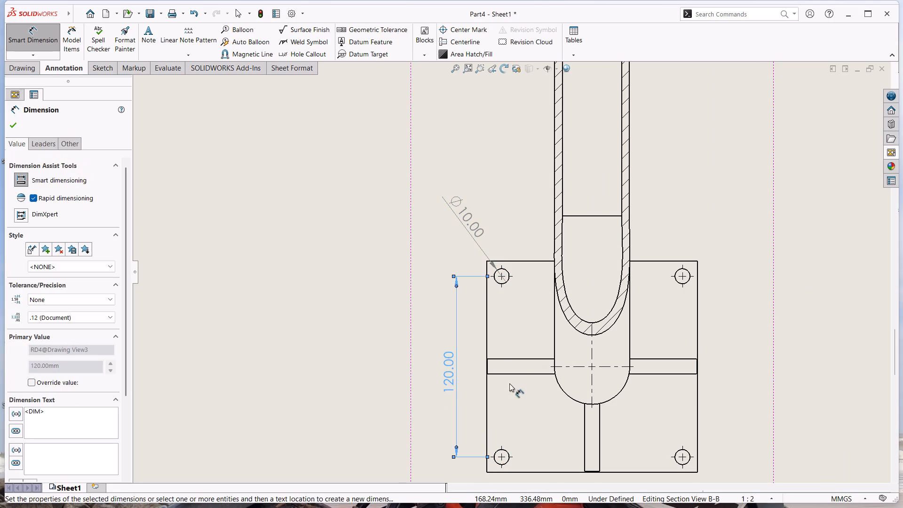
Dimension the upper-right hole centre's horizontal and vertical offsets from the plate's right and top edges in the section view.
scroll(500, 448, down, 4)
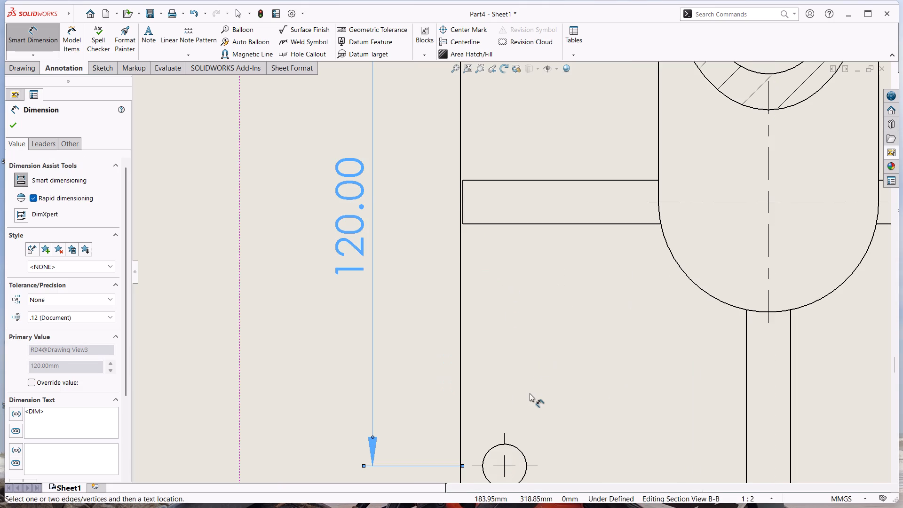
scroll(530, 393, up, 3)
scroll(660, 333, up, 3)
scroll(684, 157, down, 4)
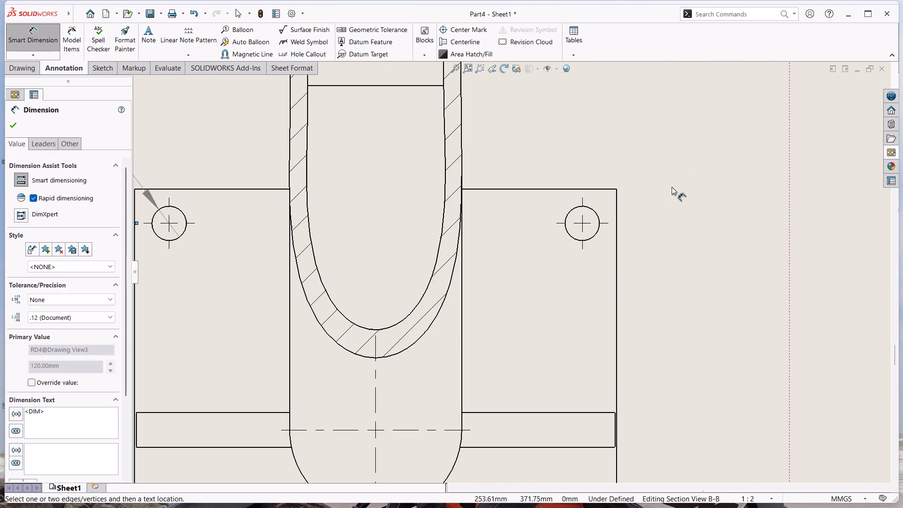
scroll(644, 197, down, 3)
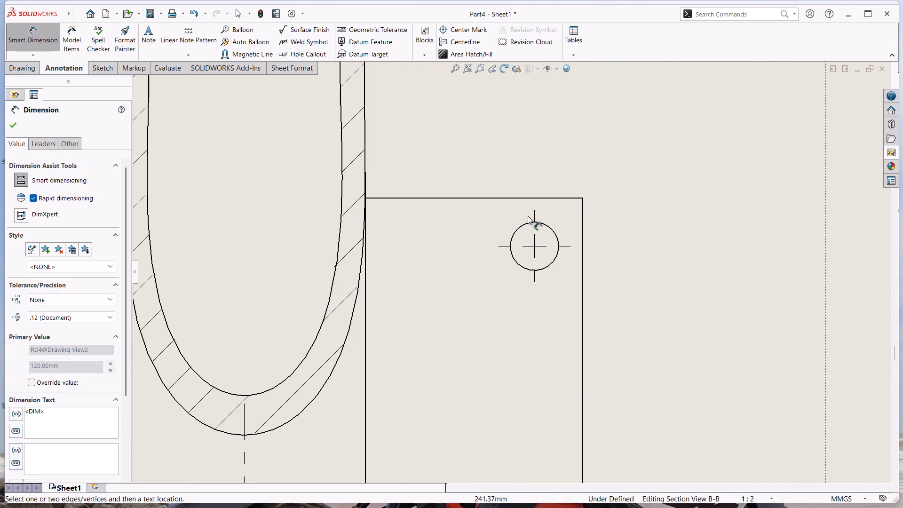
click(536, 214)
click(583, 213)
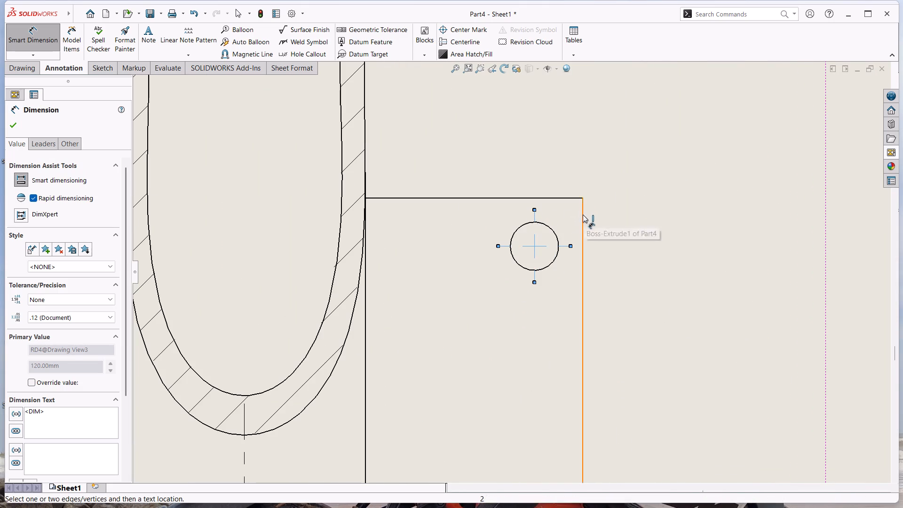
click(559, 141)
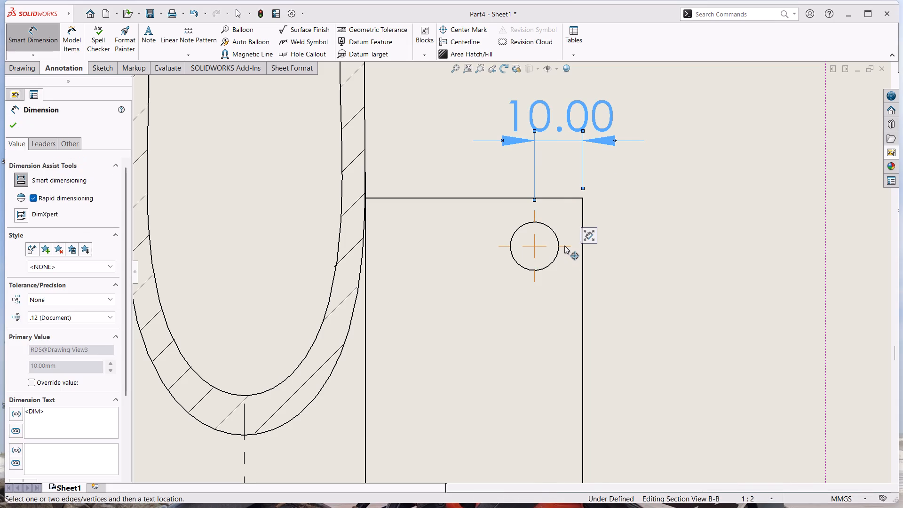
click(564, 246)
click(567, 198)
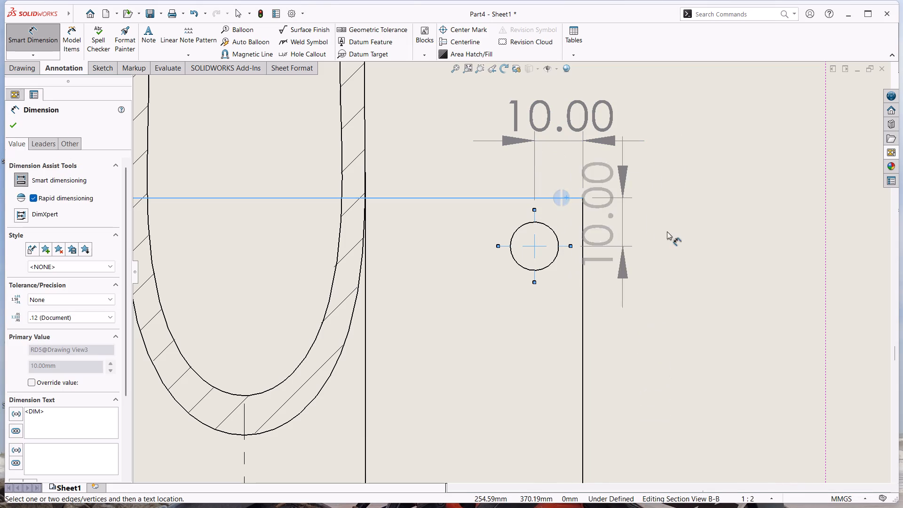
click(674, 320)
Dimension the thickness of the right-hand horizontal rib in the section view, placing the dimension outside the plate's right edge.
scroll(620, 325, up, 2)
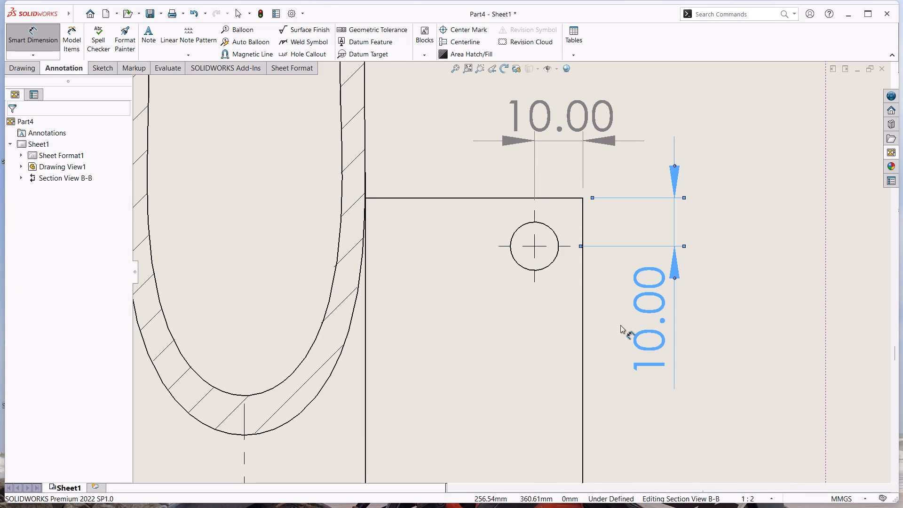
scroll(620, 325, up, 5)
scroll(499, 325, up, 2)
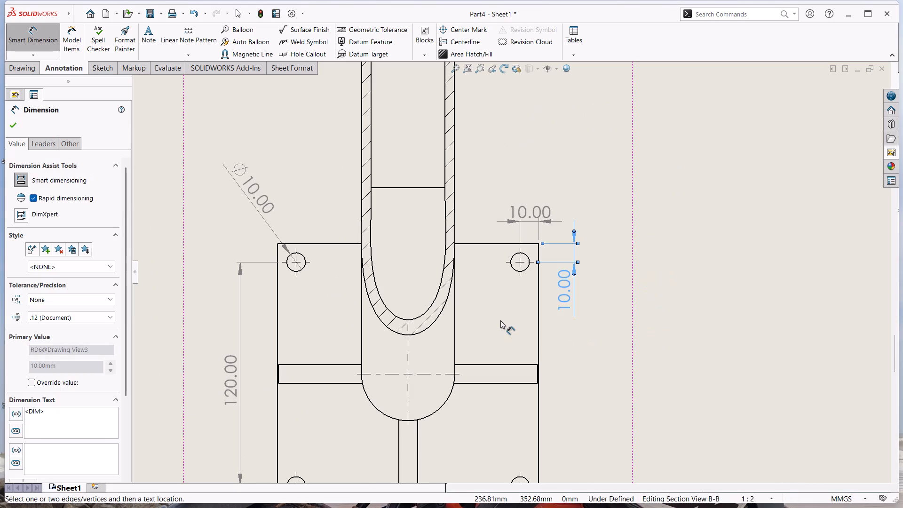
scroll(471, 365, up, 1)
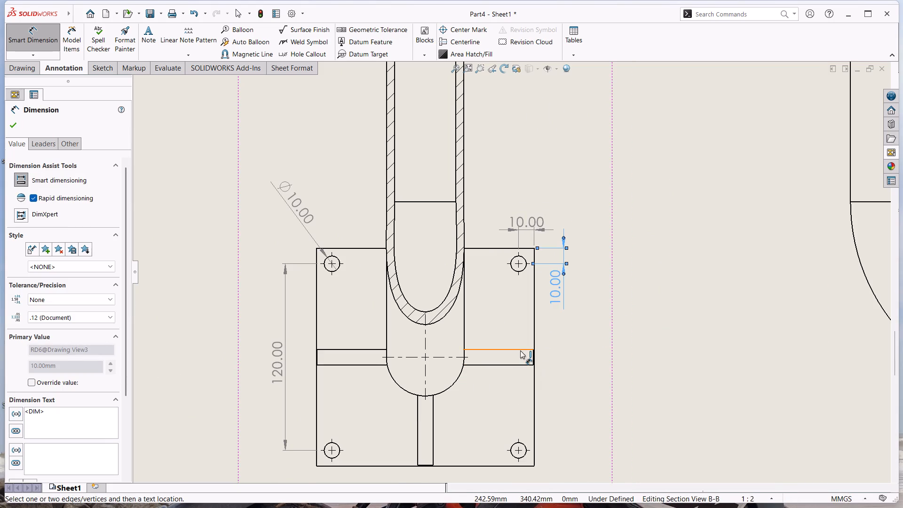
click(520, 350)
click(518, 365)
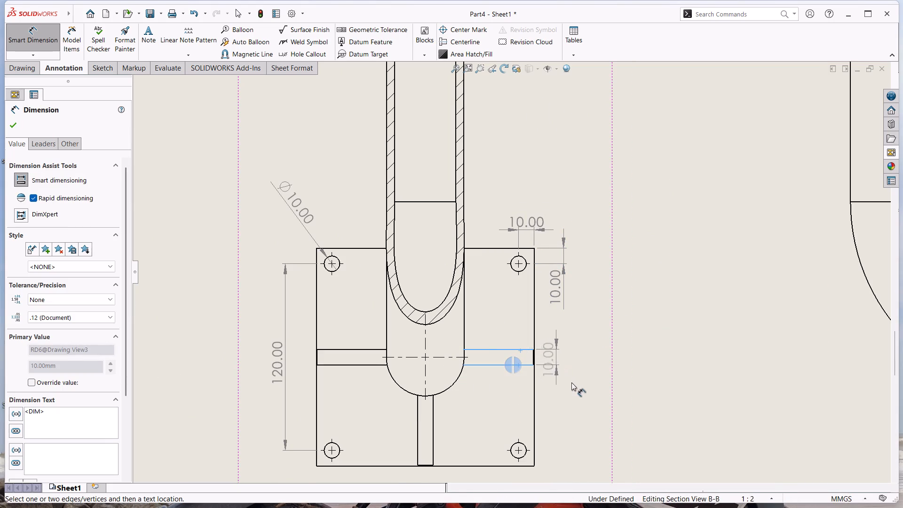
click(571, 404)
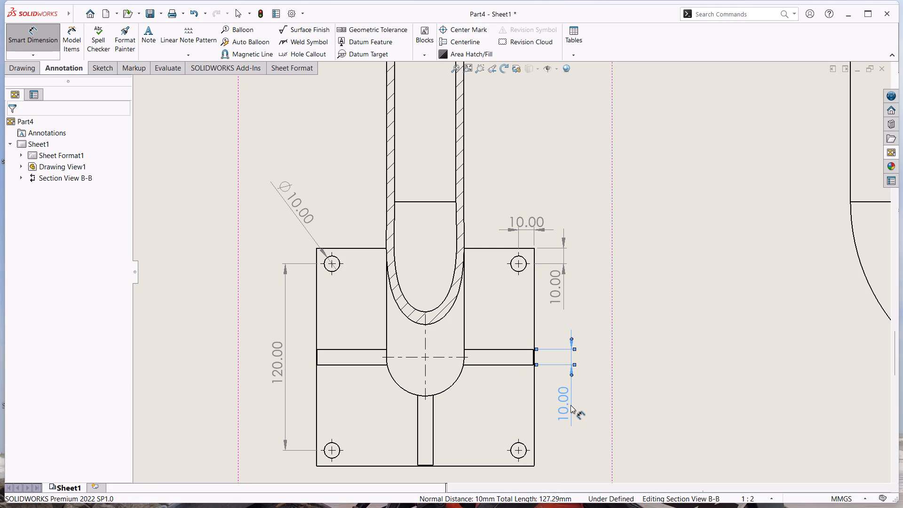
Dimension the end plate's thickness in the side view, placing the dimension above the plate with its text to the left.
scroll(464, 340, up, 2)
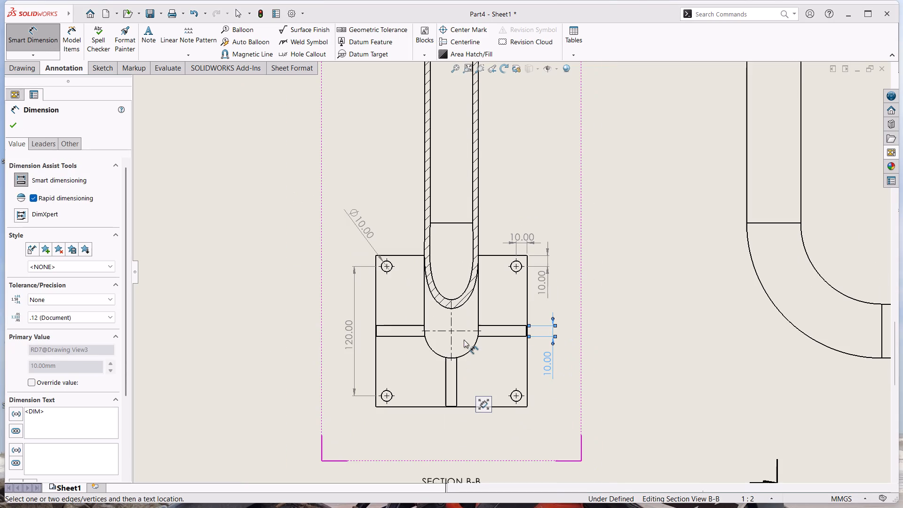
scroll(501, 325, up, 3)
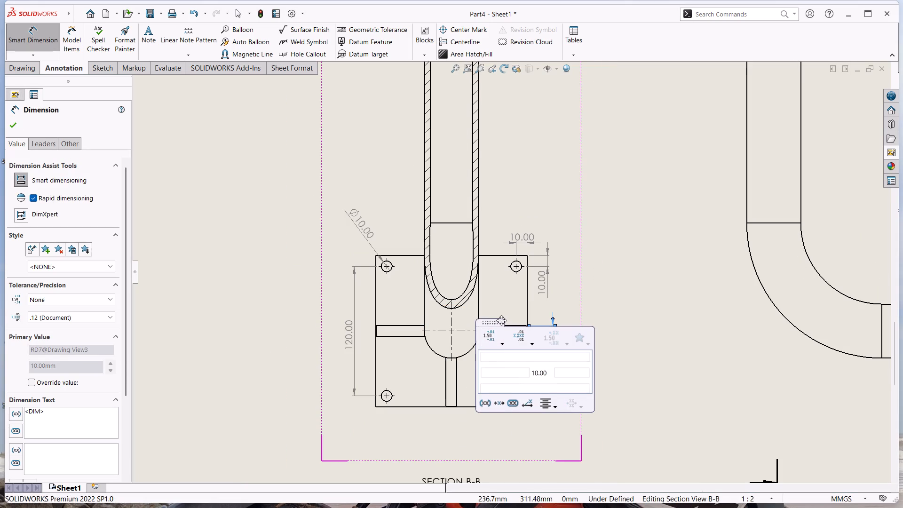
scroll(508, 269, up, 4)
scroll(751, 286, up, 2)
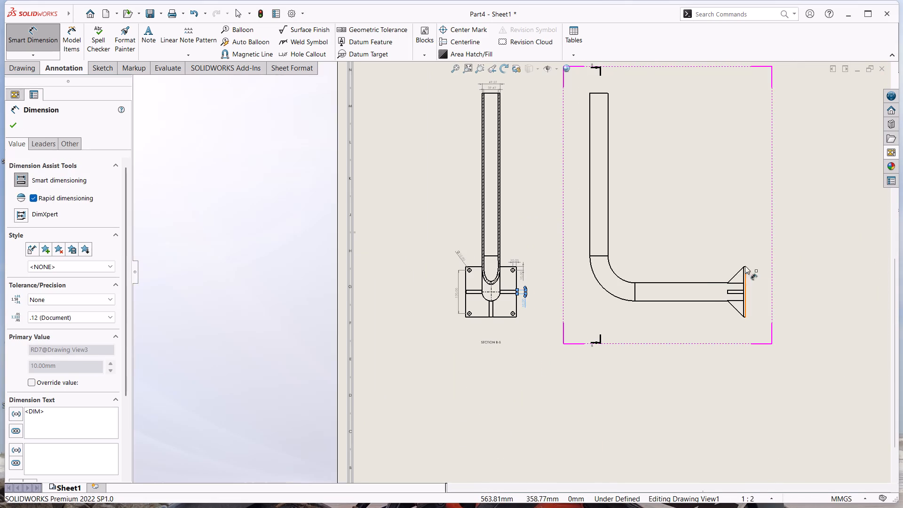
scroll(686, 271, down, 4)
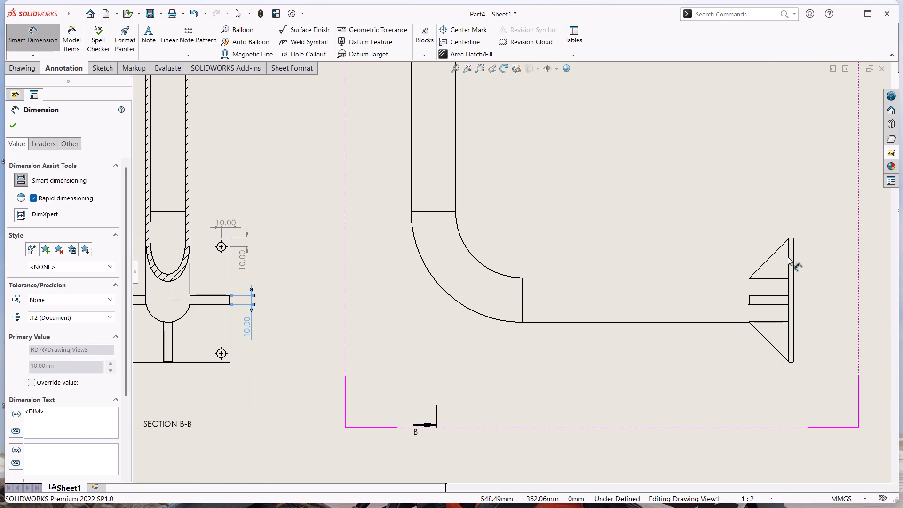
click(792, 237)
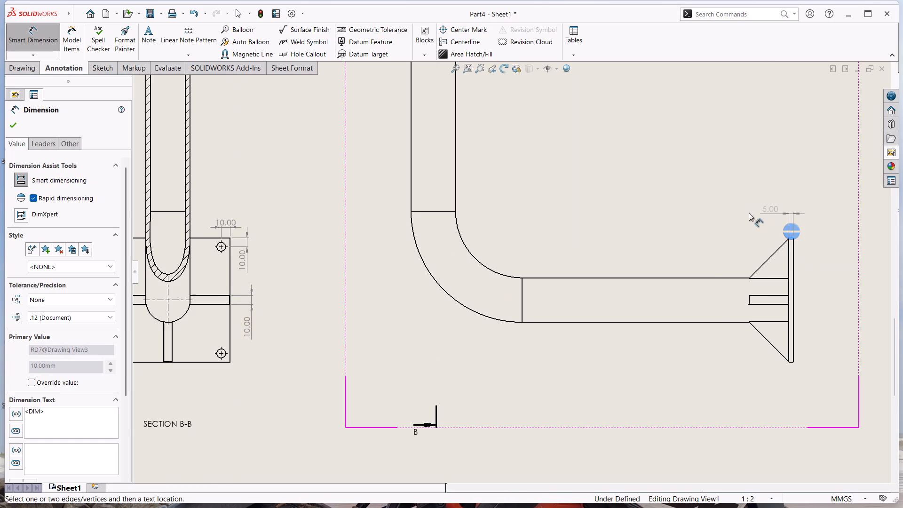
click(733, 217)
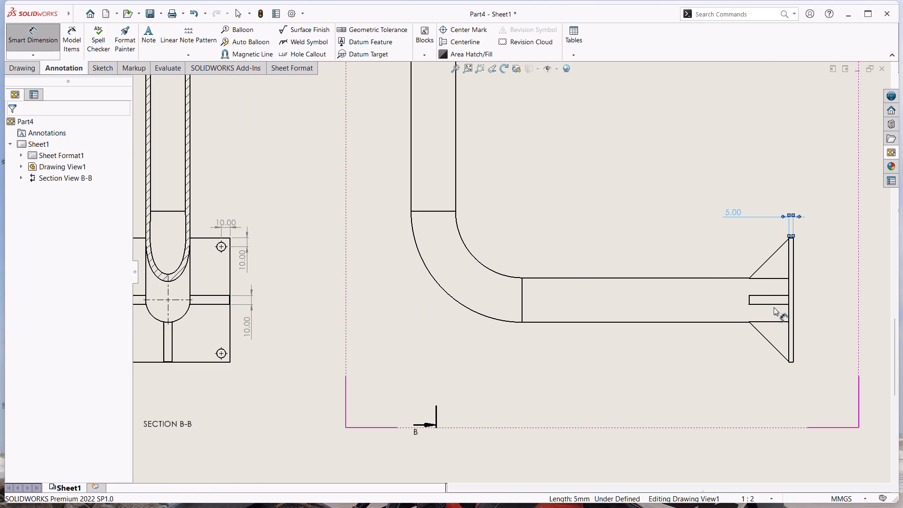
Dimension the obtuse angle between the upper rib's sloped edge and the end plate's inner face in the side view.
click(769, 259)
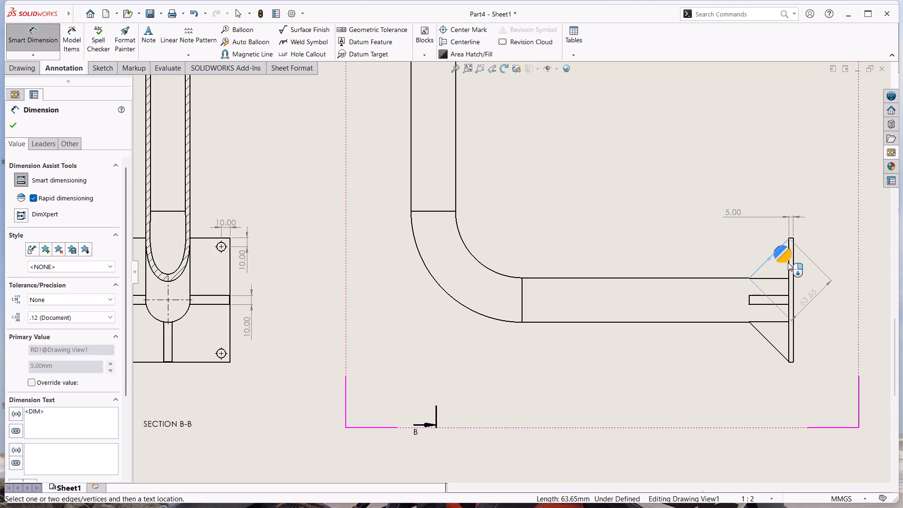
click(789, 269)
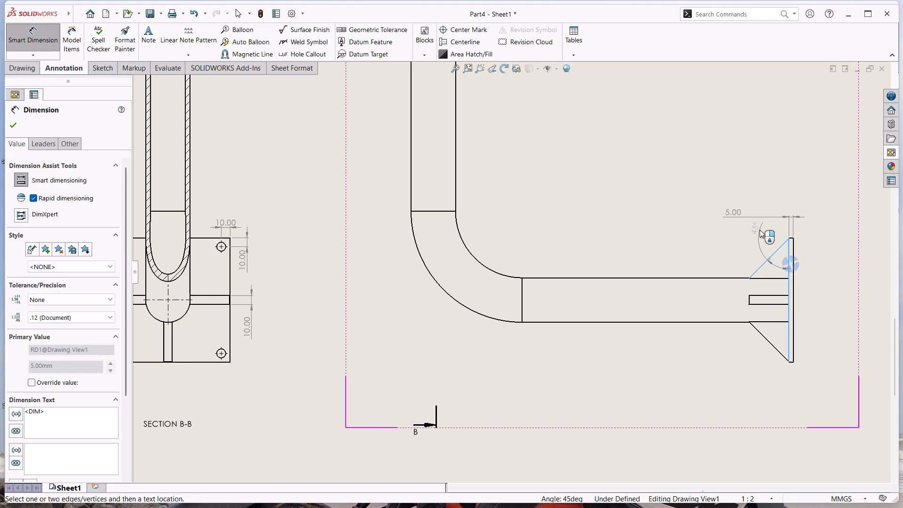
click(760, 230)
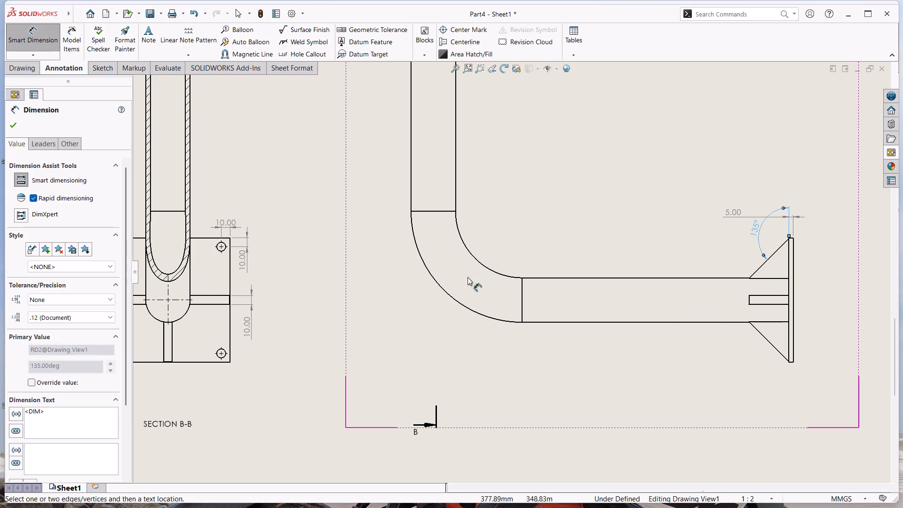
Dimension the pipe diameter between the bend's inner and outer arcs in the side view, placing the dimension outside the bend.
click(495, 273)
click(497, 271)
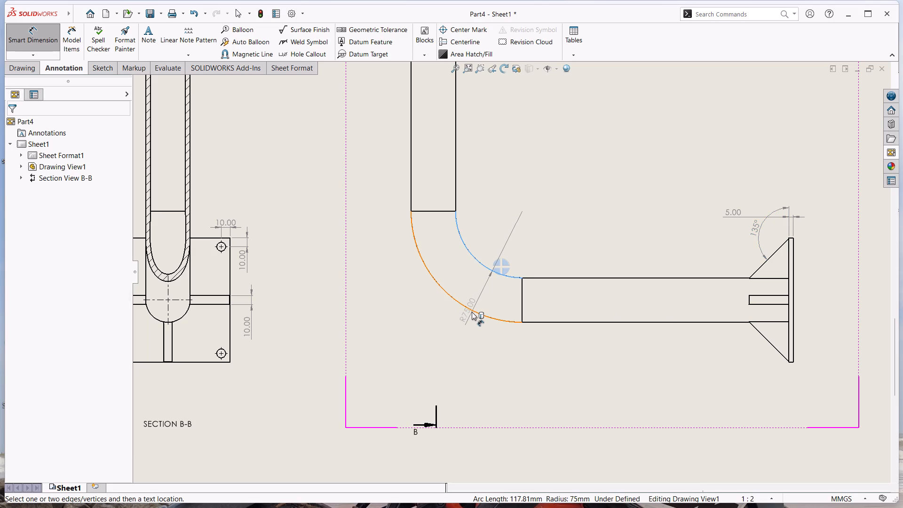
click(472, 312)
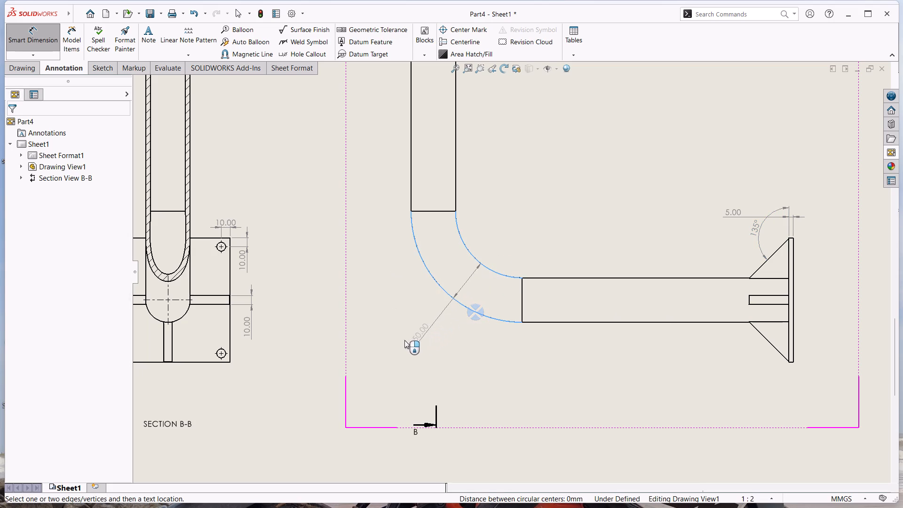
click(388, 312)
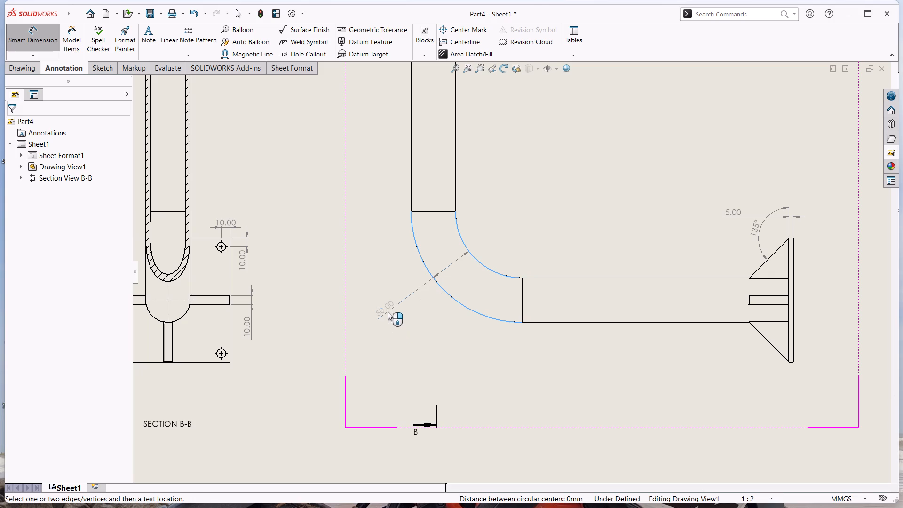
click(483, 353)
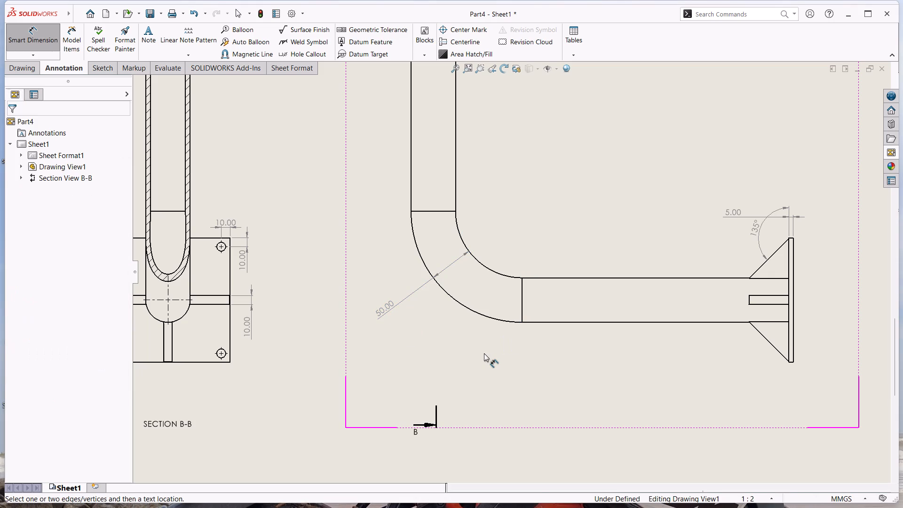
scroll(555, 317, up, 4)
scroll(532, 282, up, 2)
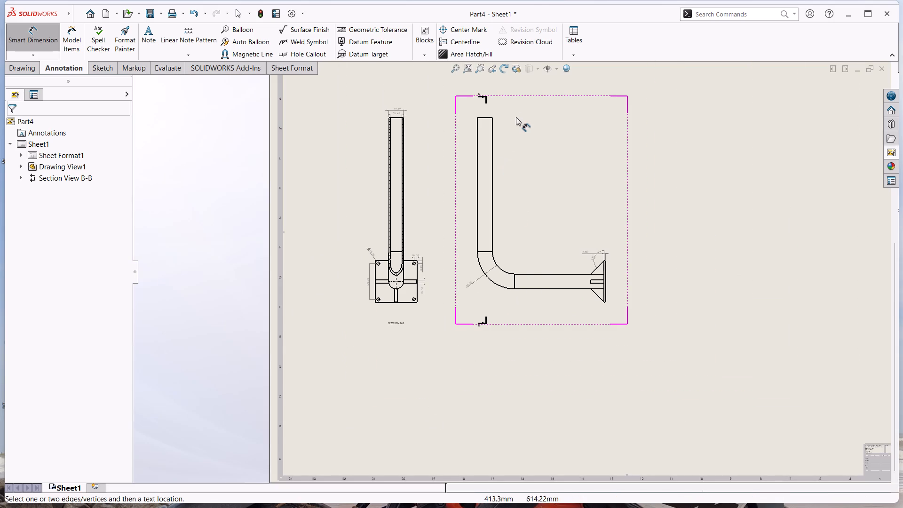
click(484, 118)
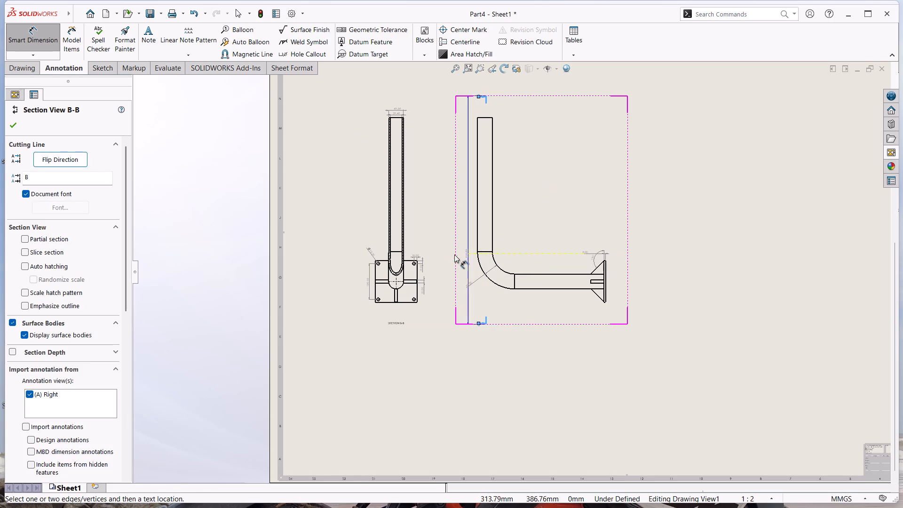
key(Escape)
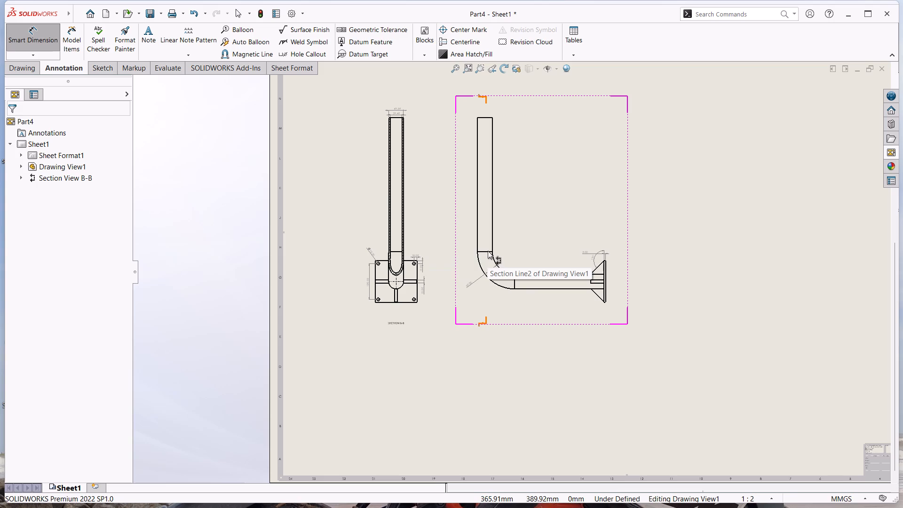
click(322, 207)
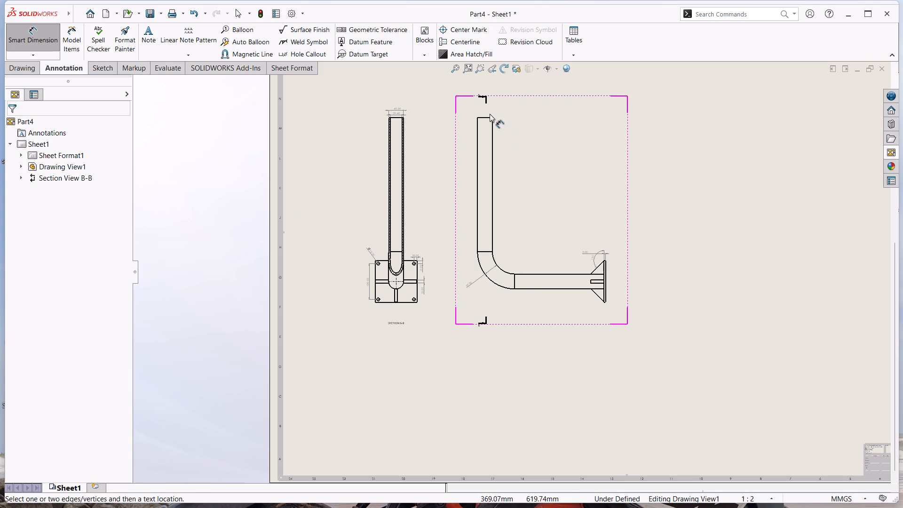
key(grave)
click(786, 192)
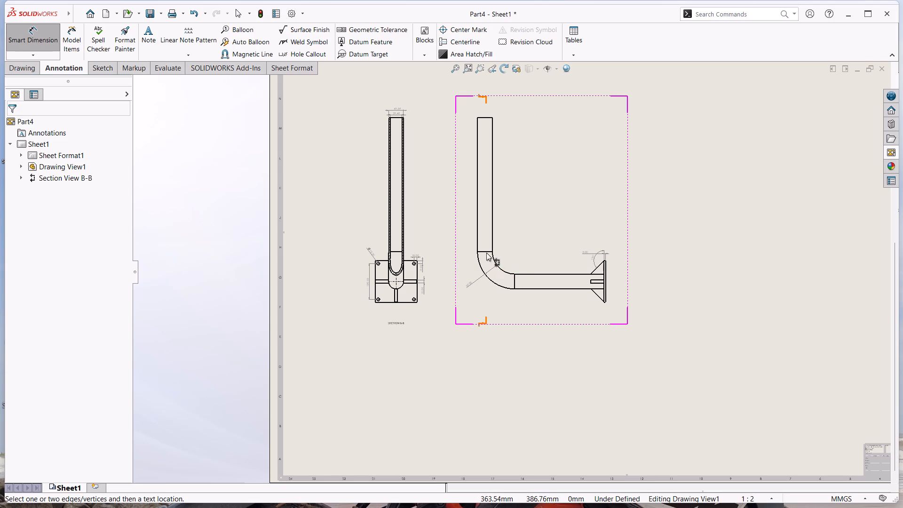
Dimension the length of section line B-B, placing the dimension on the far side of the section view.
click(487, 118)
key(grave)
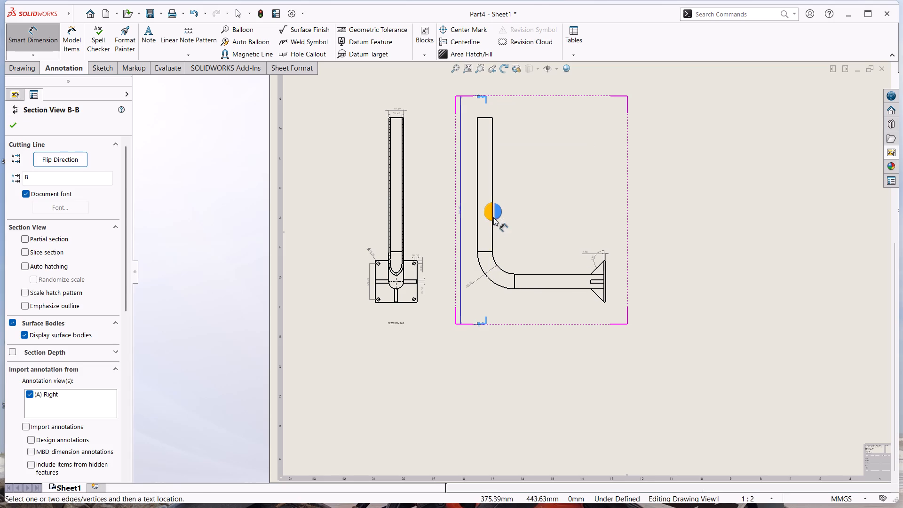
key(grave)
key(grave)
click(298, 192)
key(grave)
key(grave)
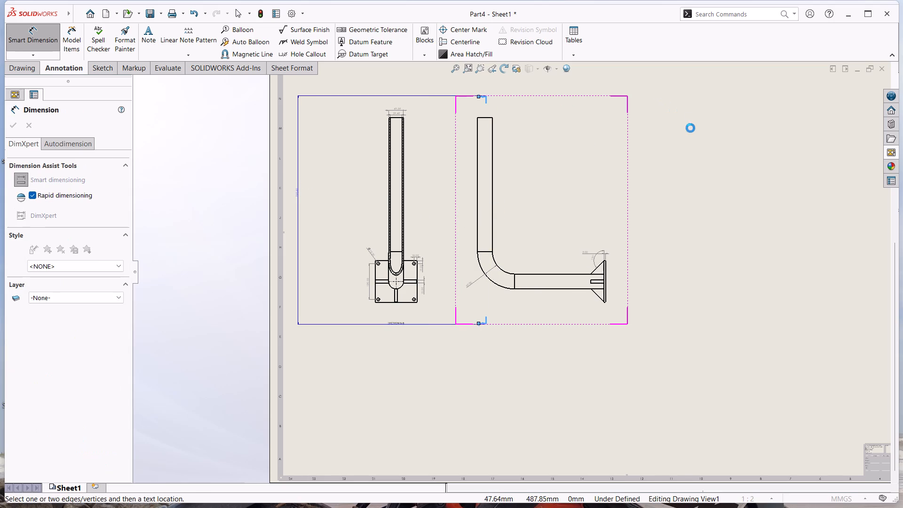
key(grave)
drag(588, 217, 674, 214)
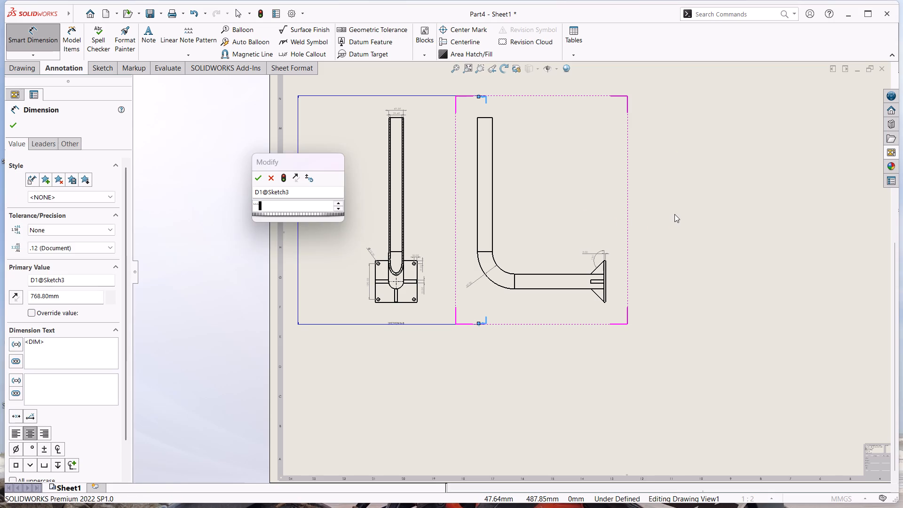
key(grave)
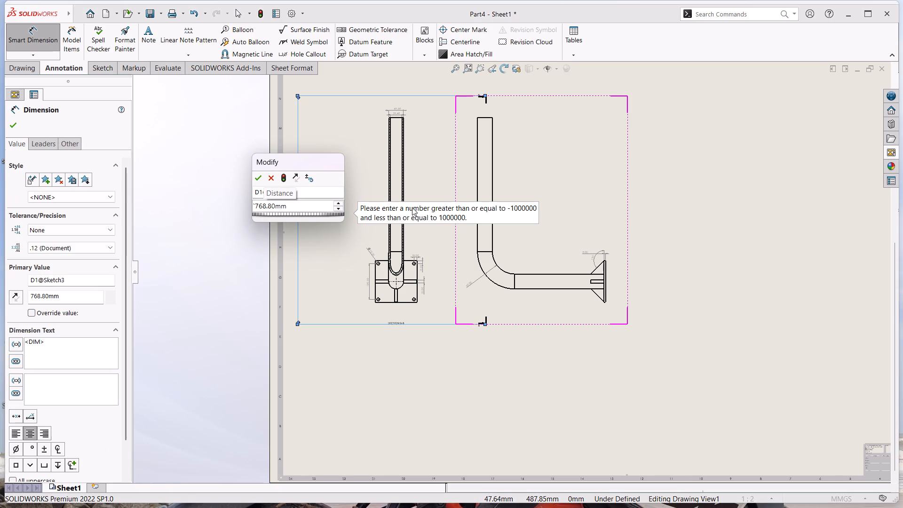
key(ctrl+z)
click(273, 178)
click(515, 389)
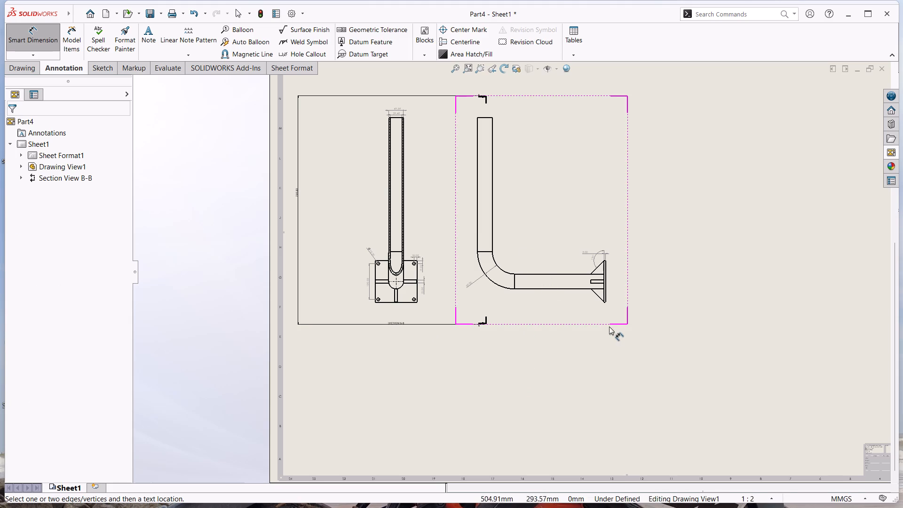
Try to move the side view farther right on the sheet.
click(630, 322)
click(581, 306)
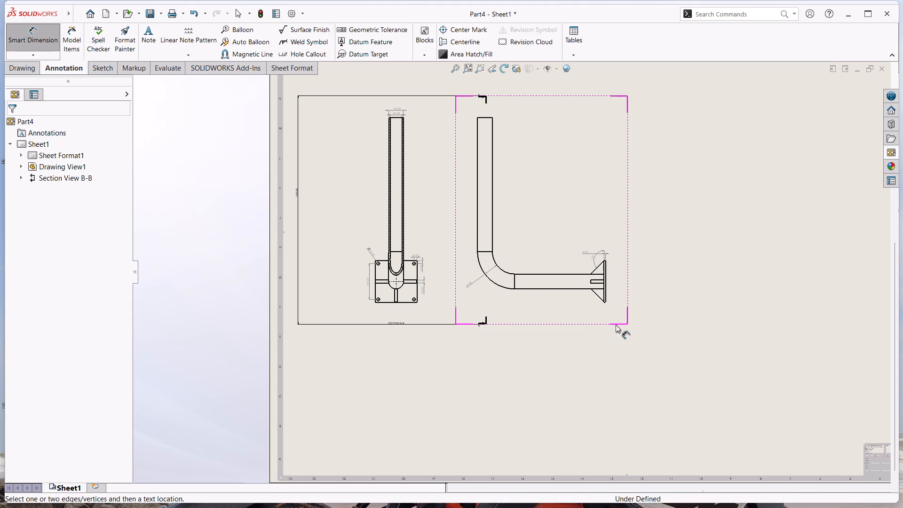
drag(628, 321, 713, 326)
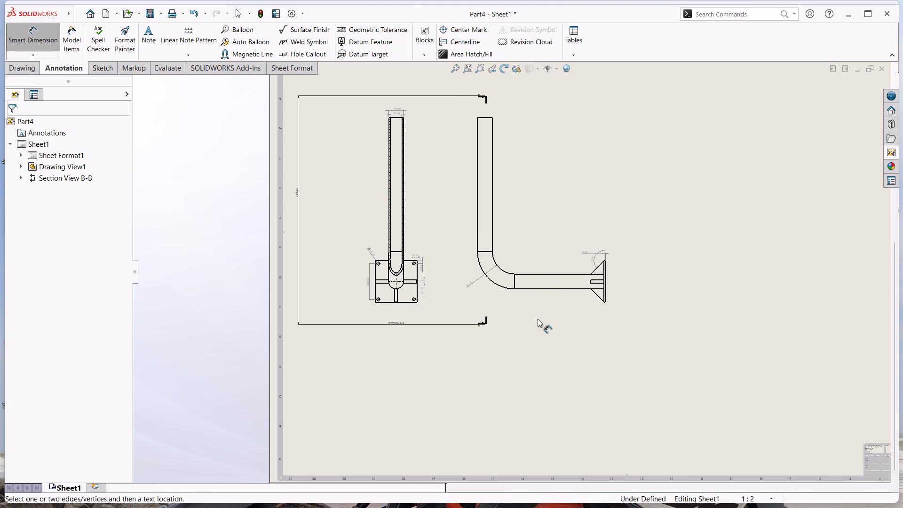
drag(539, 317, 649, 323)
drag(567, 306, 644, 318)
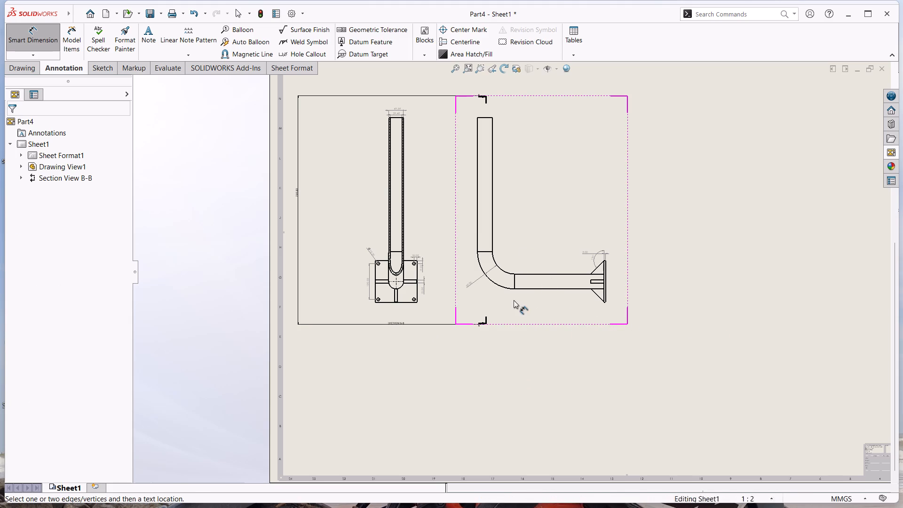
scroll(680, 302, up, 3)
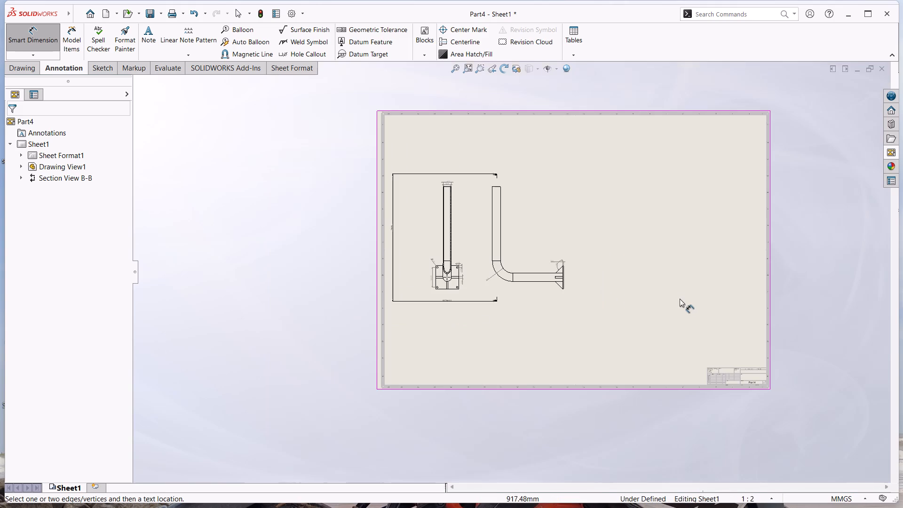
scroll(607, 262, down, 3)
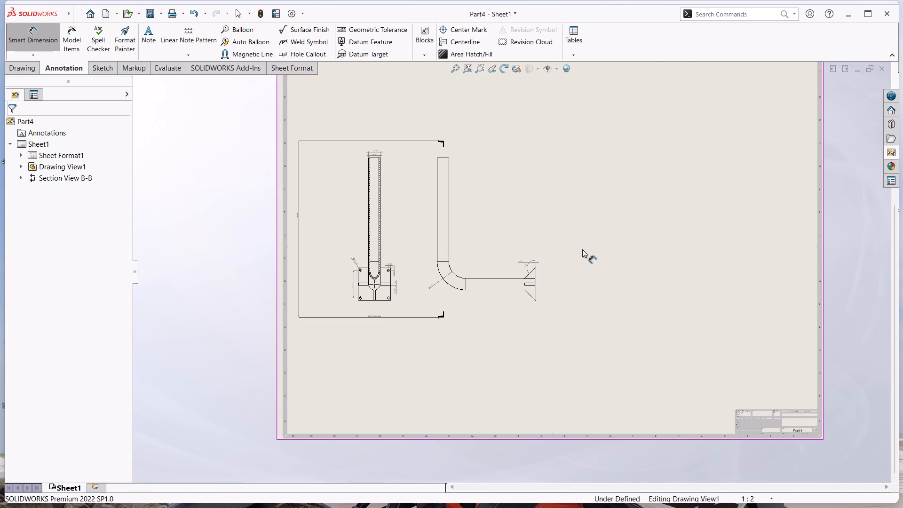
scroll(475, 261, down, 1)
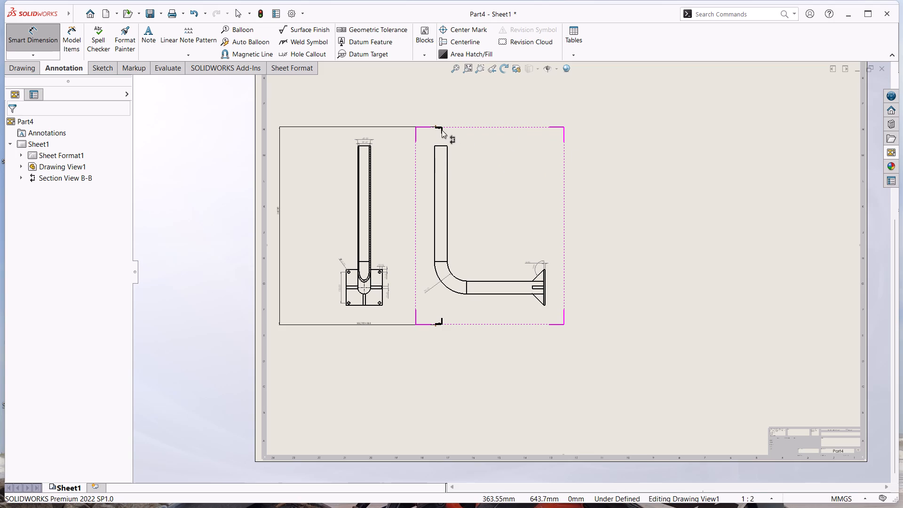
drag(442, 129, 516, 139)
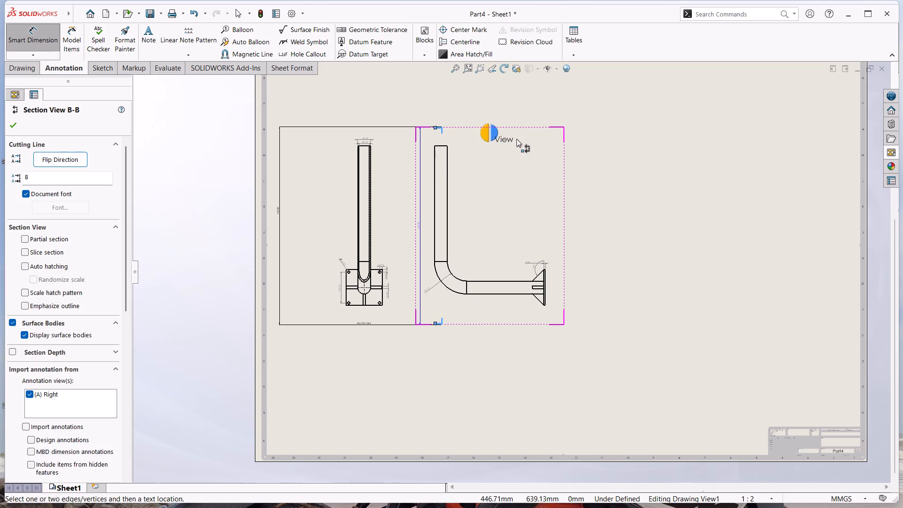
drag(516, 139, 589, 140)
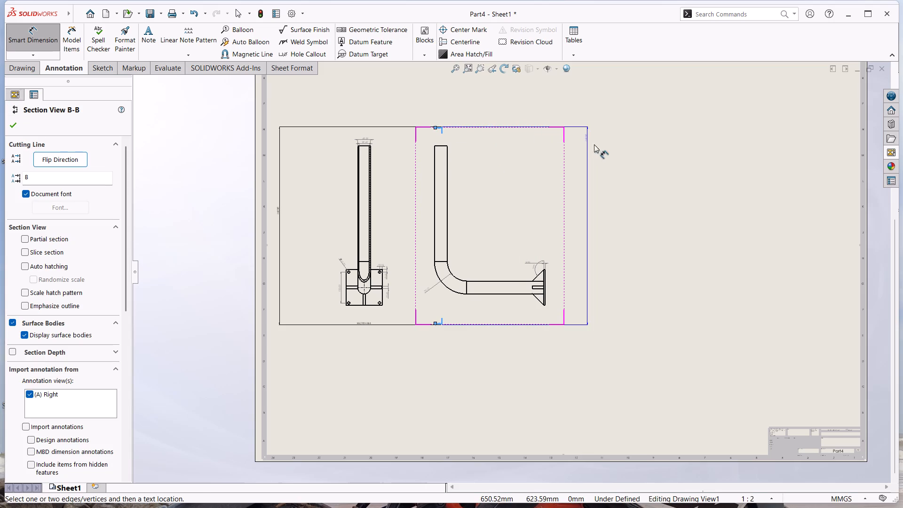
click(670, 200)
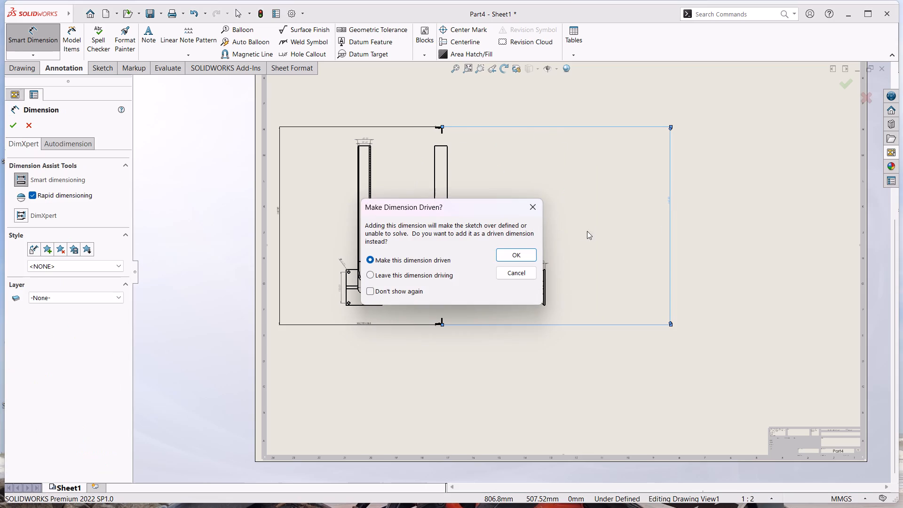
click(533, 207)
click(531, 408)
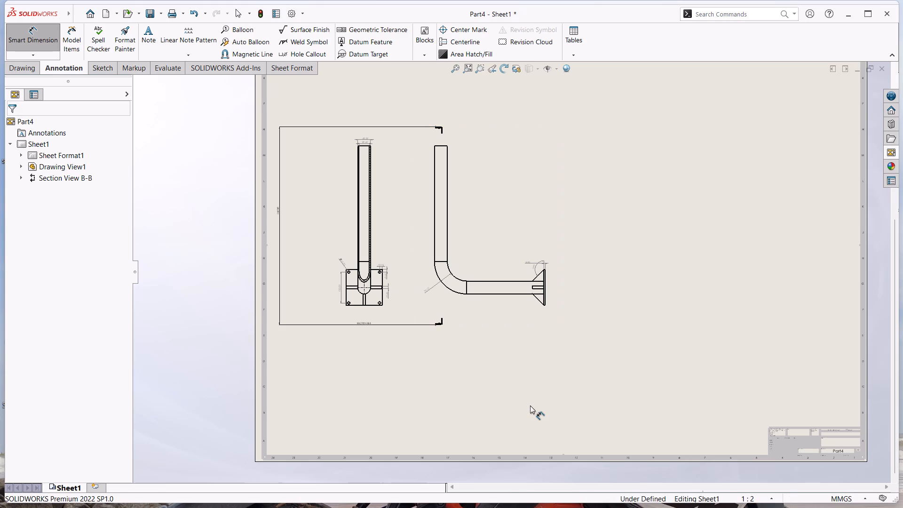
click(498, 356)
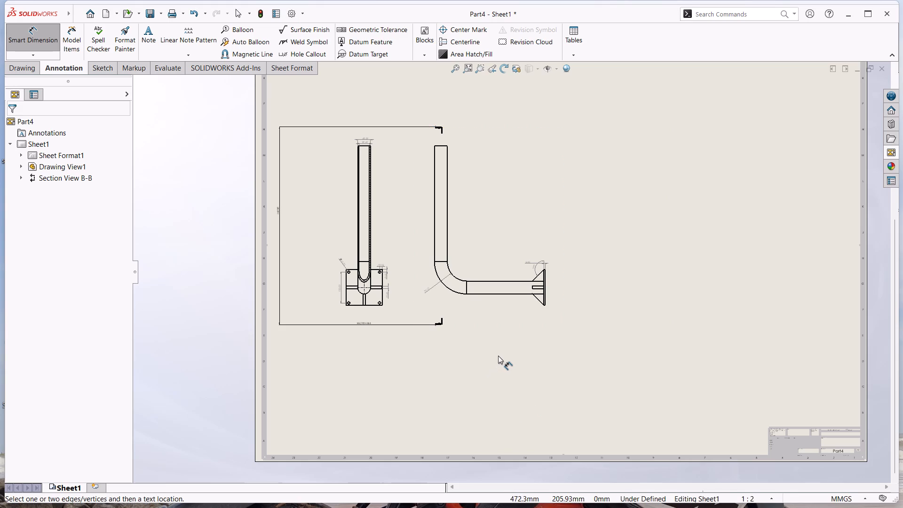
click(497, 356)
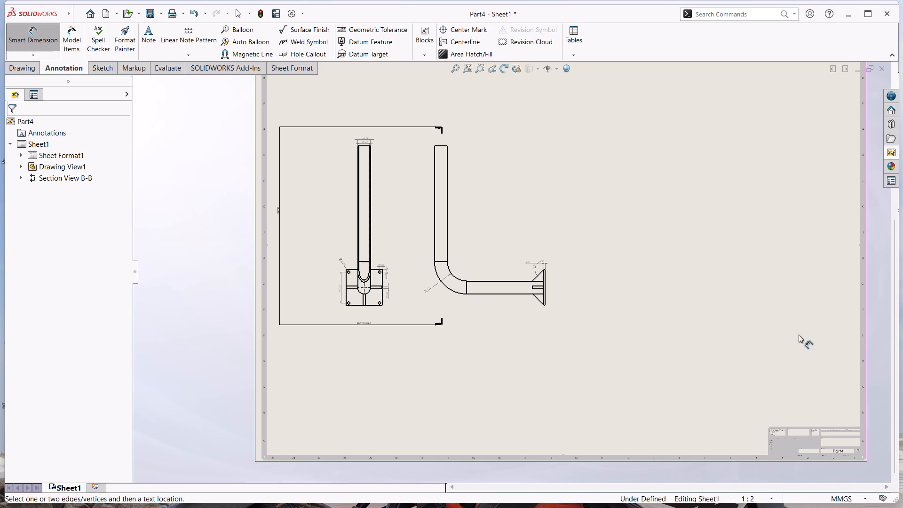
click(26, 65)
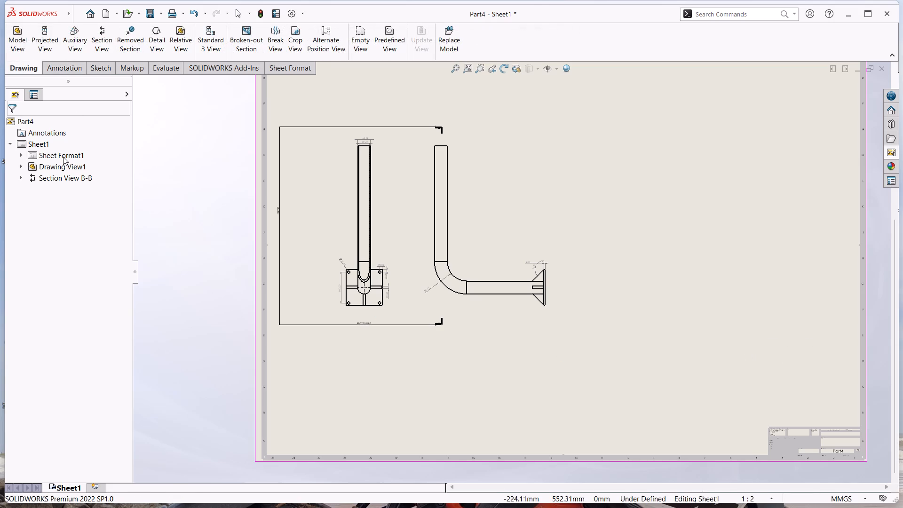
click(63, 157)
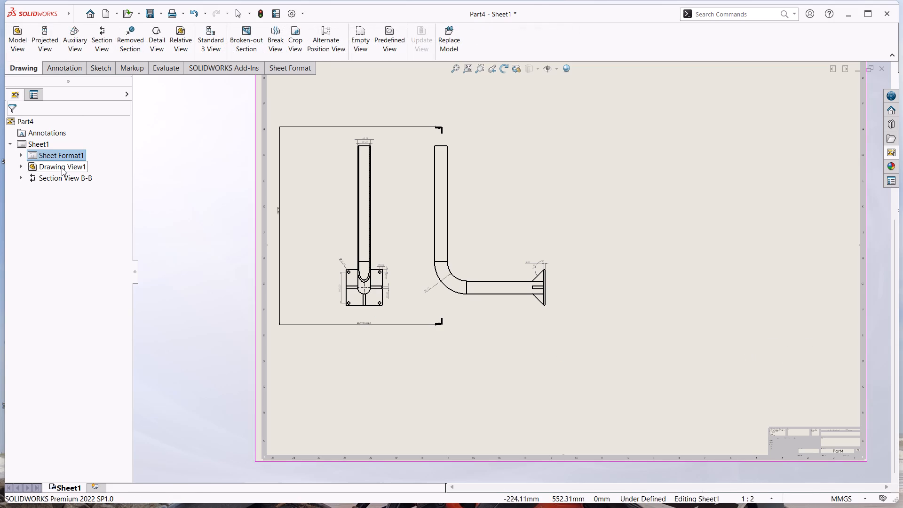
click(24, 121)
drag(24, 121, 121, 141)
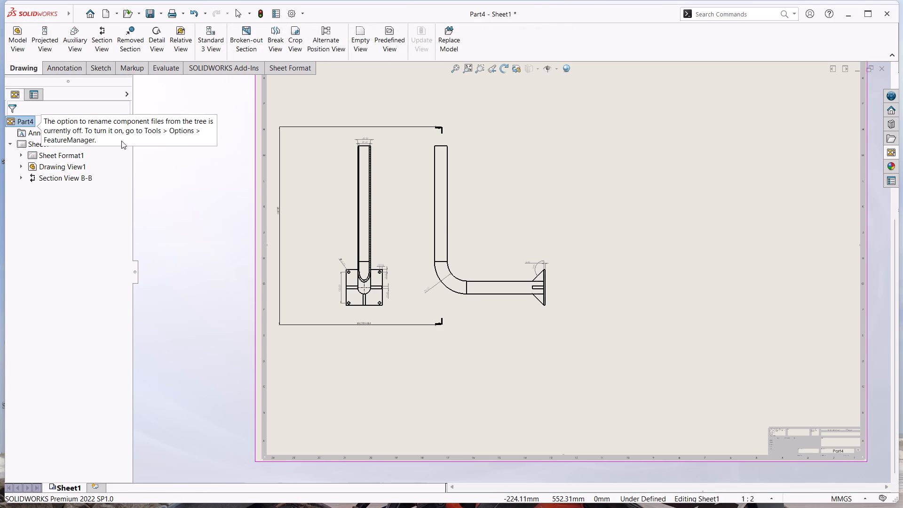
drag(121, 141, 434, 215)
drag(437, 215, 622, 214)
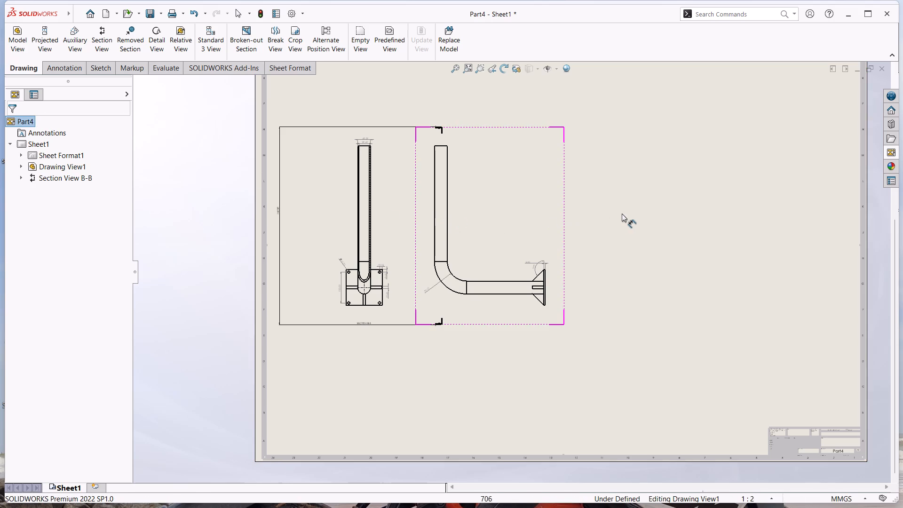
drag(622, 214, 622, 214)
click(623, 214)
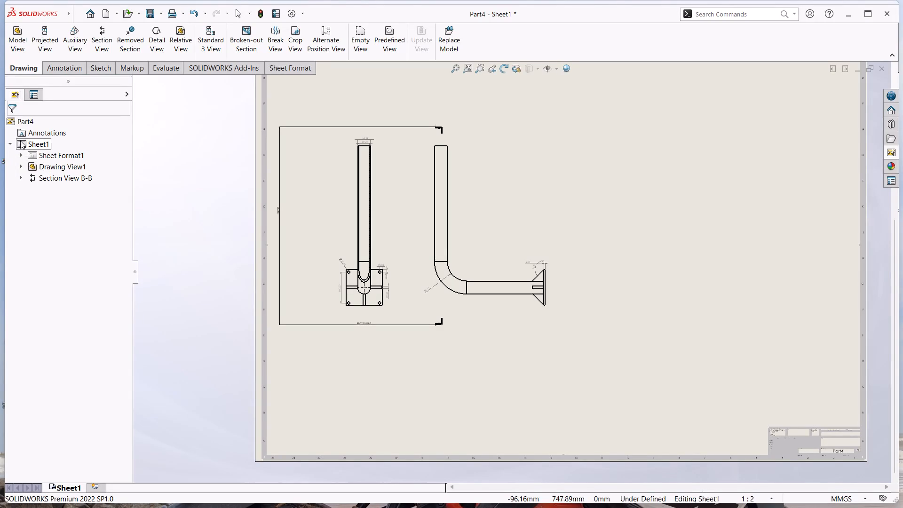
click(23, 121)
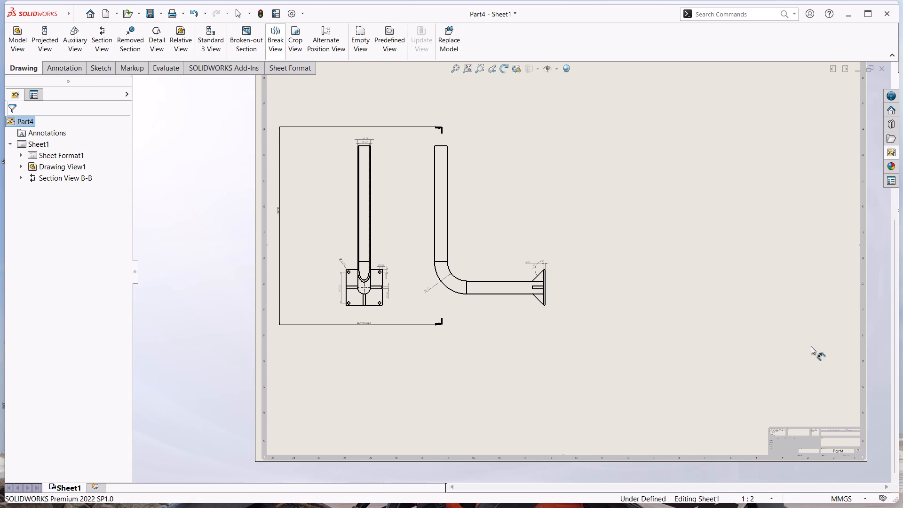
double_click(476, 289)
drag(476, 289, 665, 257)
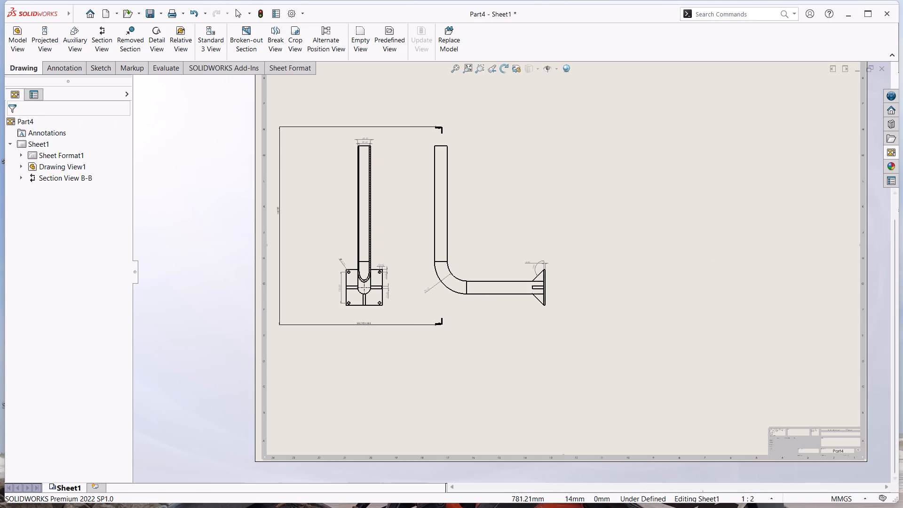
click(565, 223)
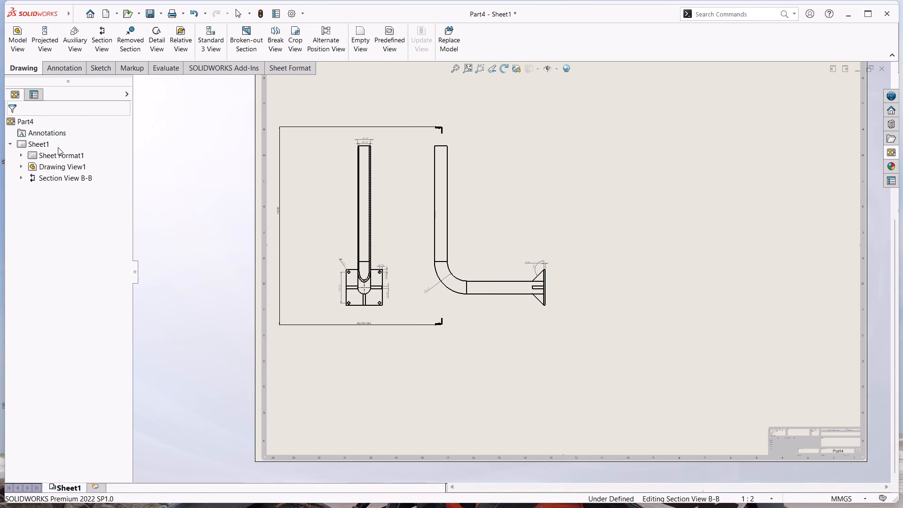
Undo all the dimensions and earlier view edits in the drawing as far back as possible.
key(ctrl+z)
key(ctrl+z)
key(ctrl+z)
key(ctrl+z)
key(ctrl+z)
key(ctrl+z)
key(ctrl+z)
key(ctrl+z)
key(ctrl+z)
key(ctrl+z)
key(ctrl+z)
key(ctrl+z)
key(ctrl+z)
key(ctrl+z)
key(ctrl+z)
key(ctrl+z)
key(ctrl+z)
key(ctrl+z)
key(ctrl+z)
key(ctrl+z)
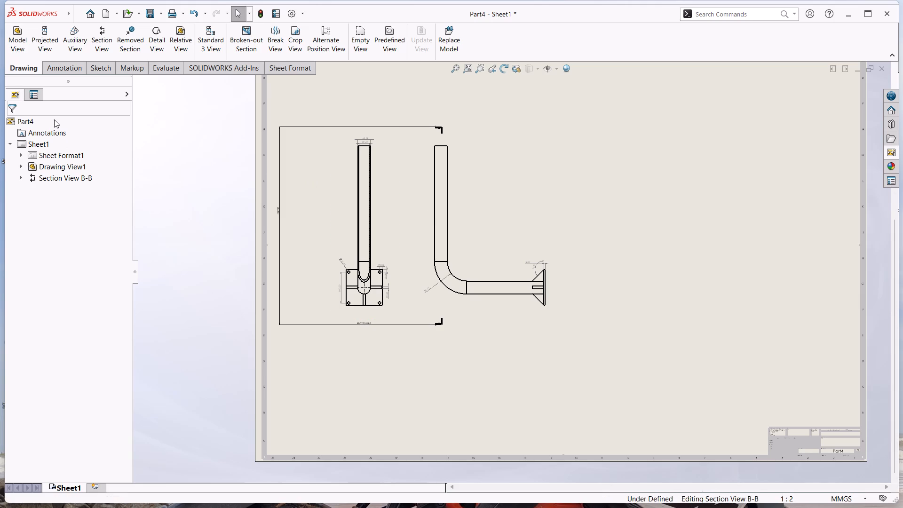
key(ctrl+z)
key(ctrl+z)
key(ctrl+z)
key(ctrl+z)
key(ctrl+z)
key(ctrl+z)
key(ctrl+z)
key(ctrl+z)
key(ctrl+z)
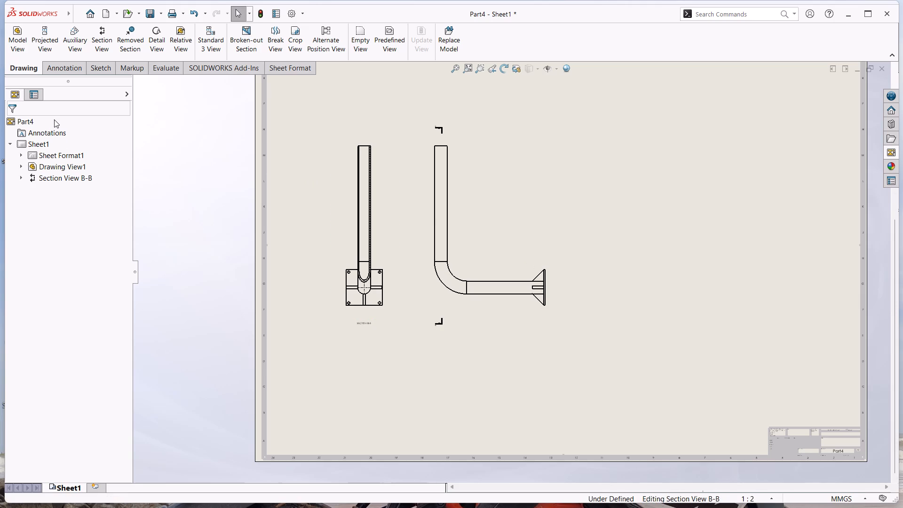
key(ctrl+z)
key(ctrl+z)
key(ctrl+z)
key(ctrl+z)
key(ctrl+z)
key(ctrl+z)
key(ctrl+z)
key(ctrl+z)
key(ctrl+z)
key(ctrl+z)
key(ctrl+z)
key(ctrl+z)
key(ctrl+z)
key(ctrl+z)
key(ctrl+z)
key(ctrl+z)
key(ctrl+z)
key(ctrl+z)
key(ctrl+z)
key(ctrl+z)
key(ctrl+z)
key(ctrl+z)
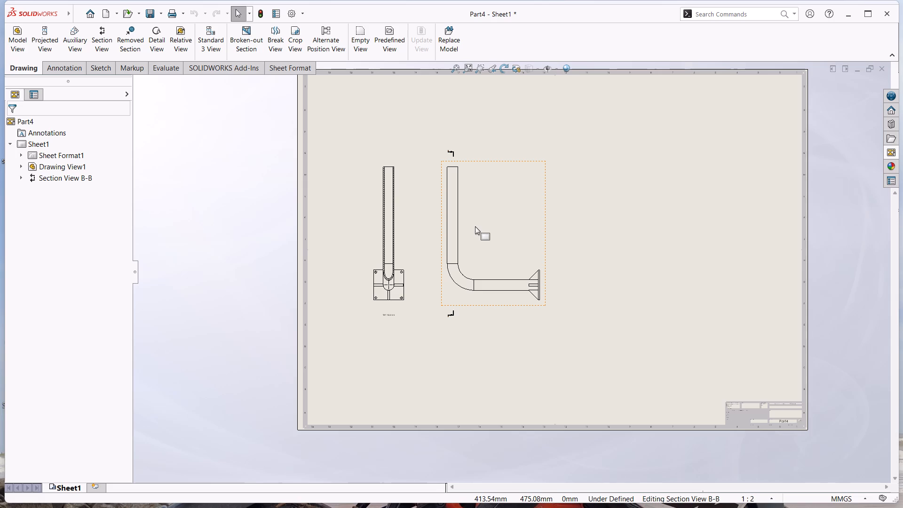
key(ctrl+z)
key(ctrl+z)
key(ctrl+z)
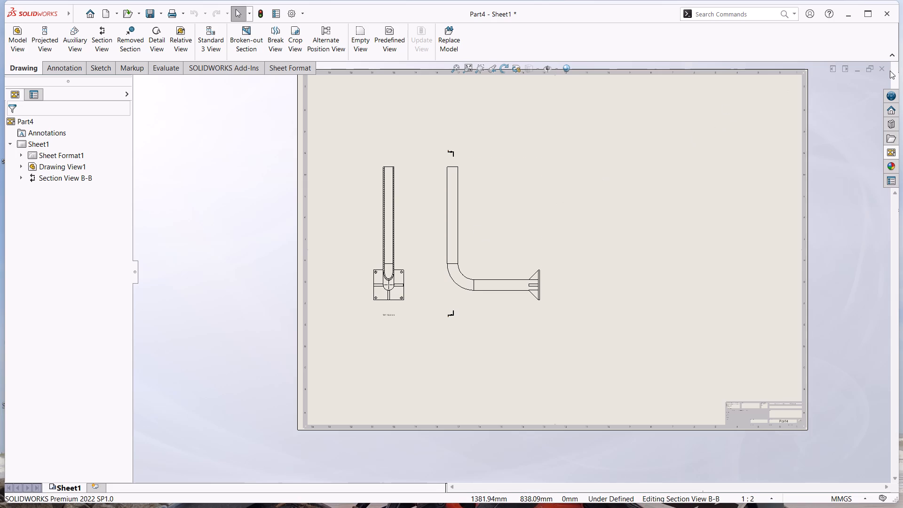
Close the drawing without saving its changes and return to the Part4 model.
click(882, 67)
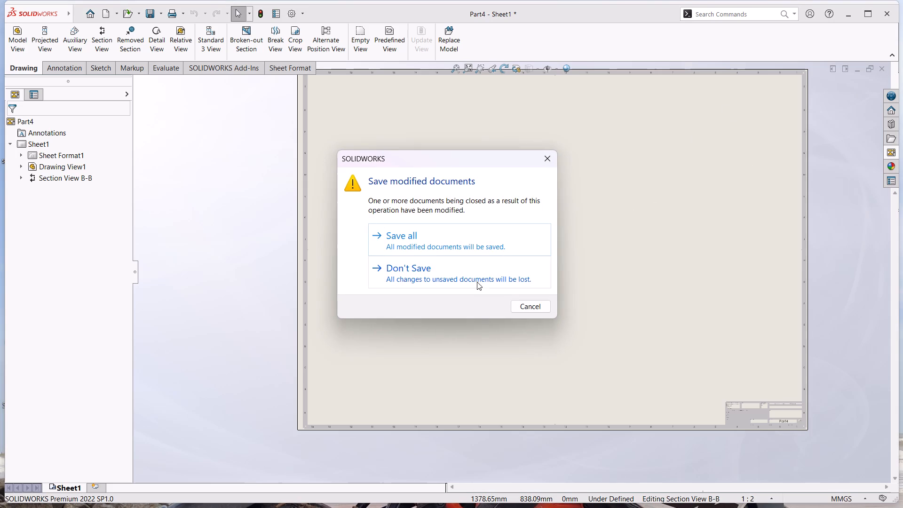
click(477, 278)
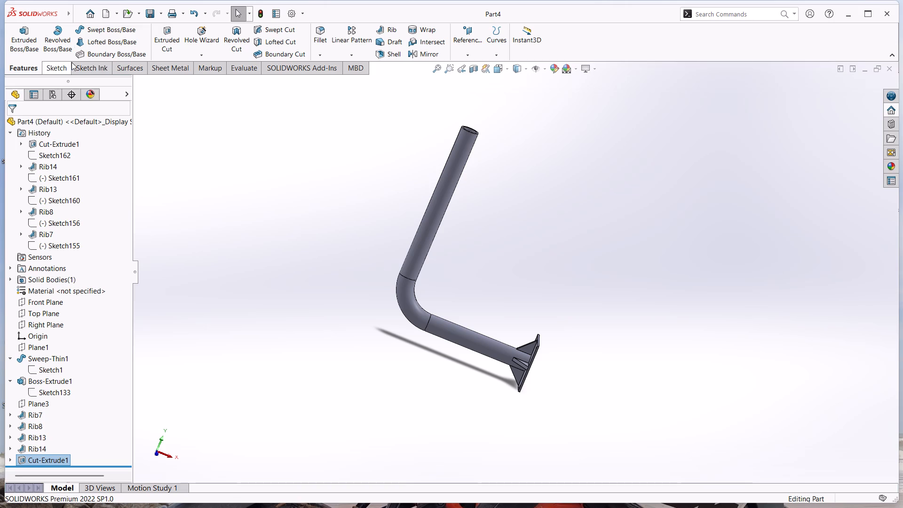
Create a new drawing from Part4 on a standard A0 (ISO) sheet with the sheet format displayed.
click(118, 13)
click(123, 36)
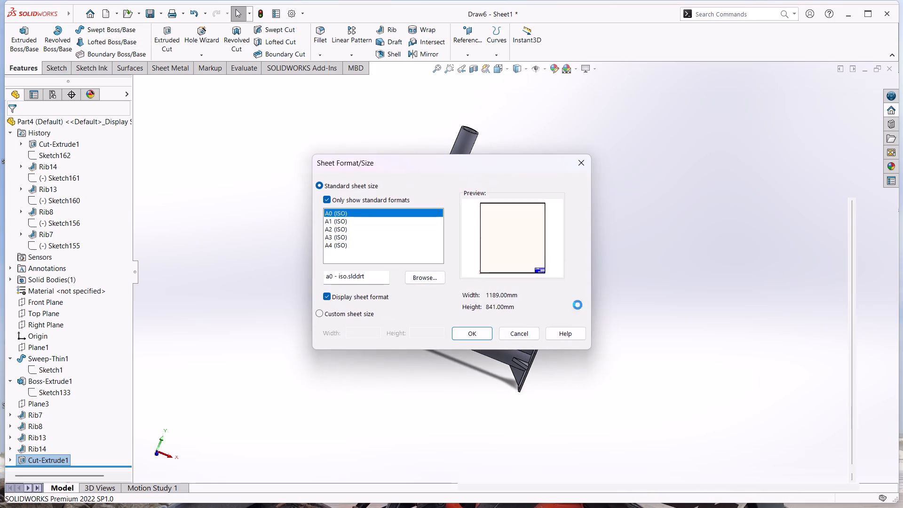
click(482, 333)
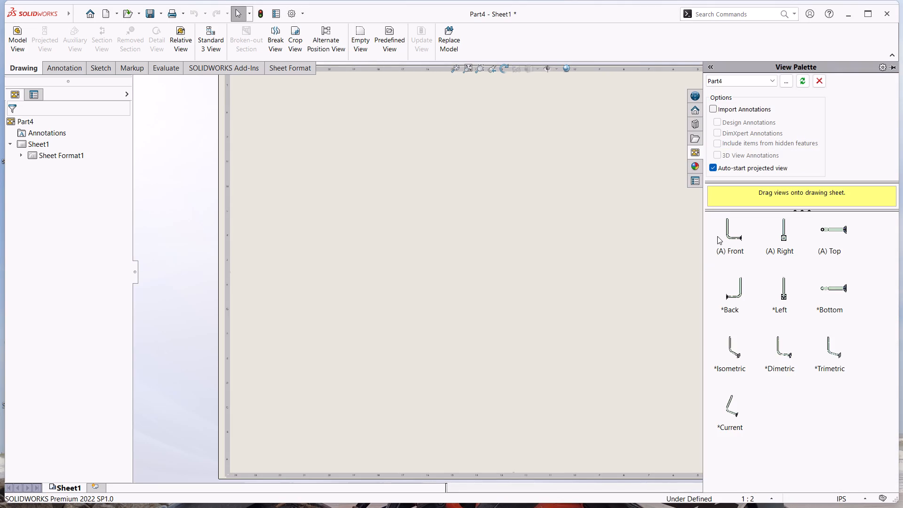
Place the Front view of the pipe near the sheet's middle and project the Right view beside it.
drag(732, 238, 708, 245)
drag(708, 245, 441, 292)
click(434, 271)
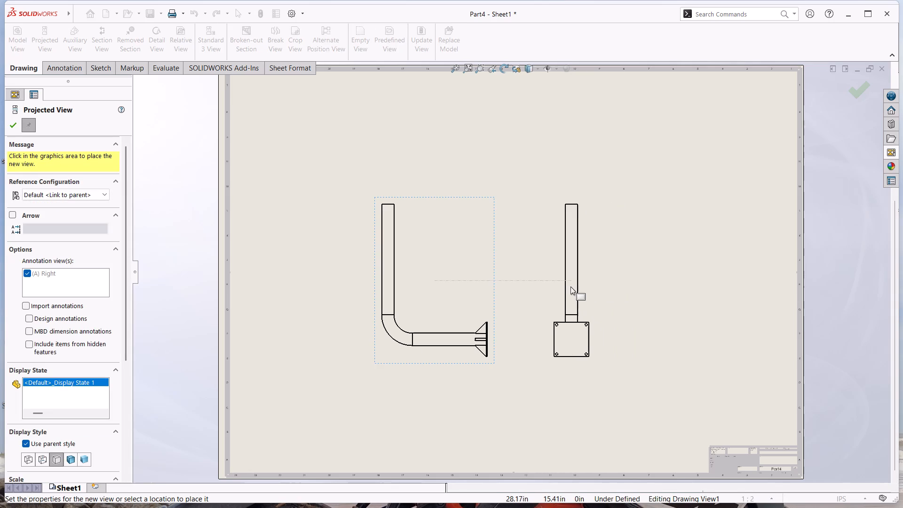
click(570, 286)
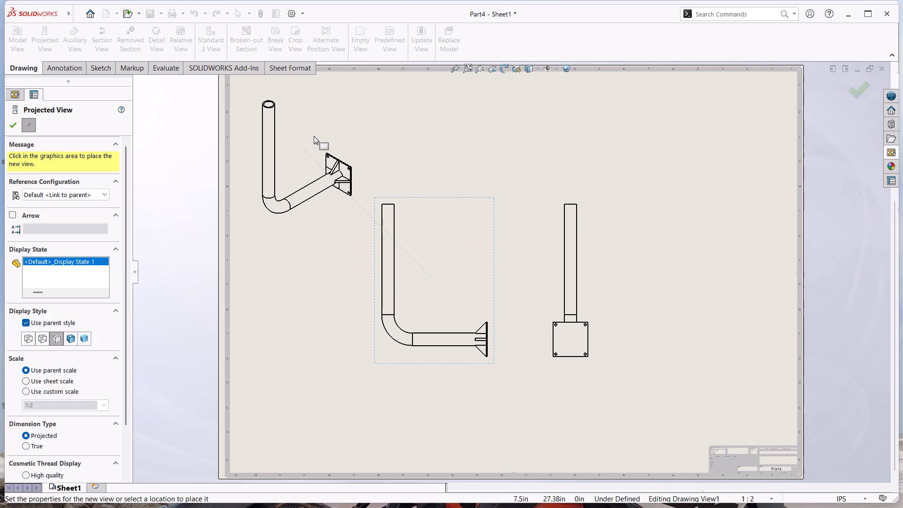
Project an isometric view diagonally up and to the right of the front view, then end view placement.
scroll(676, 105, up, 2)
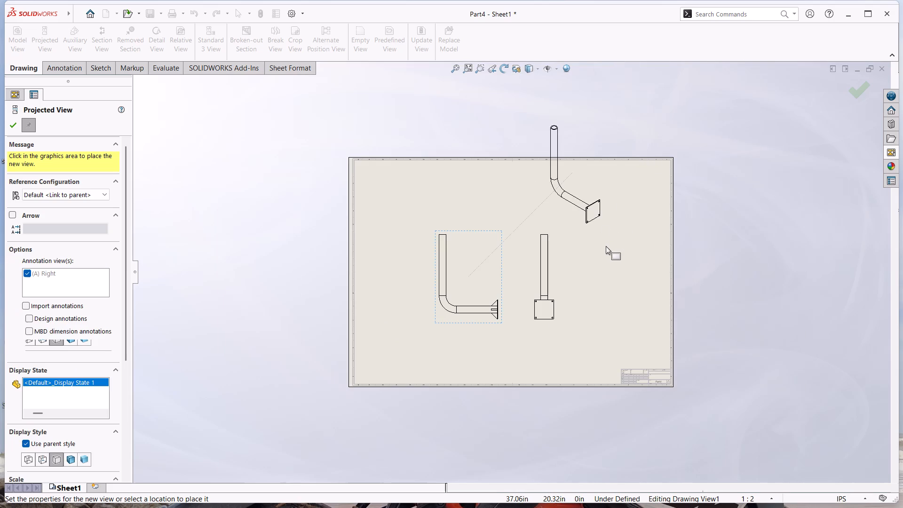
scroll(582, 206, down, 2)
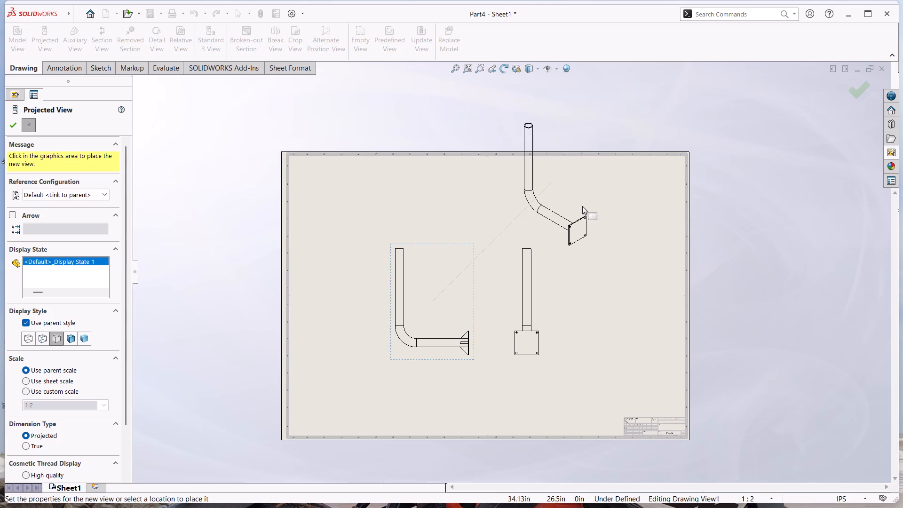
click(579, 210)
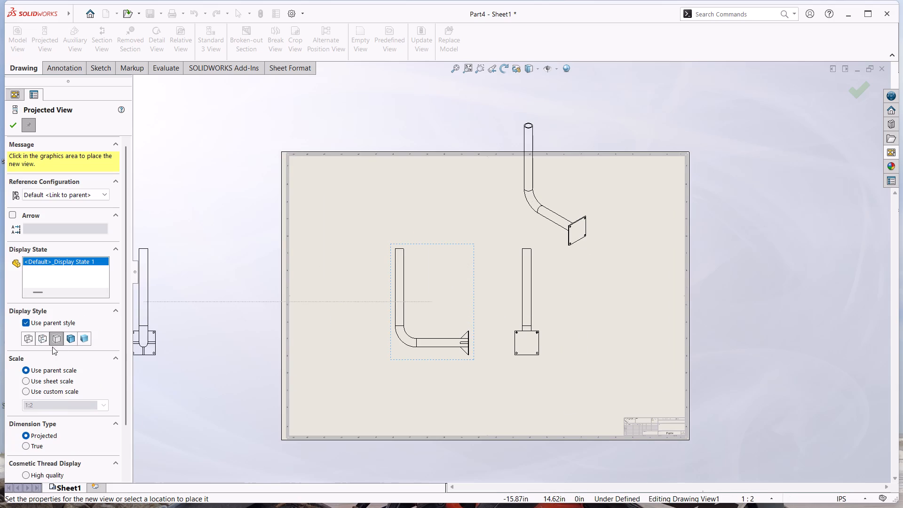
click(70, 339)
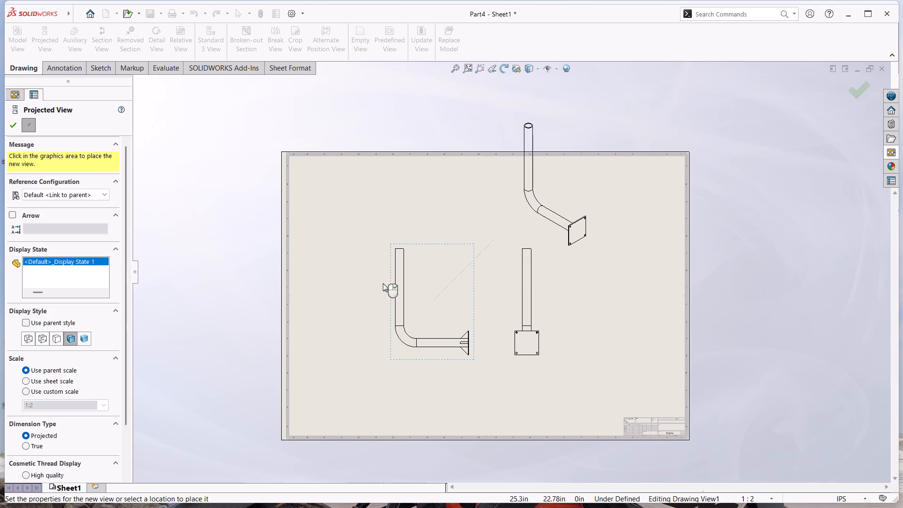
key(Escape)
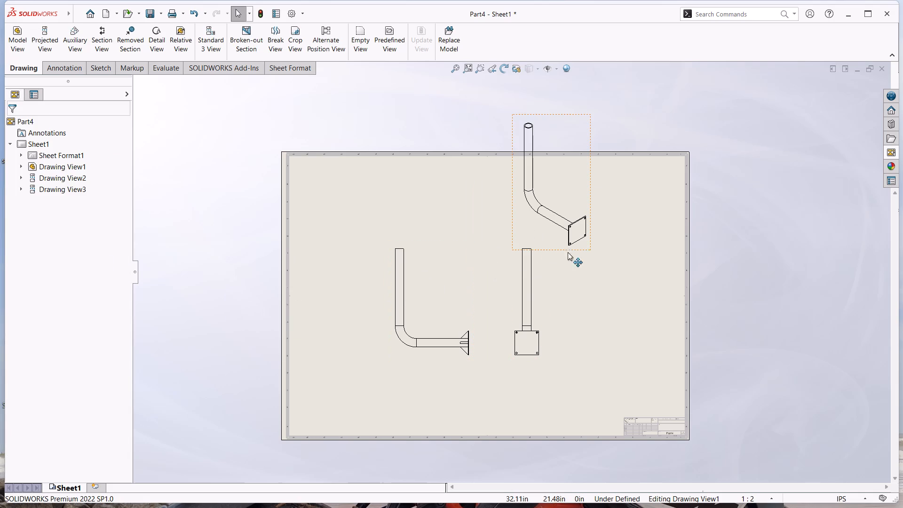
Display the isometric view as Shaded With Edges and move it into the sheet's upper-right corner area.
click(588, 247)
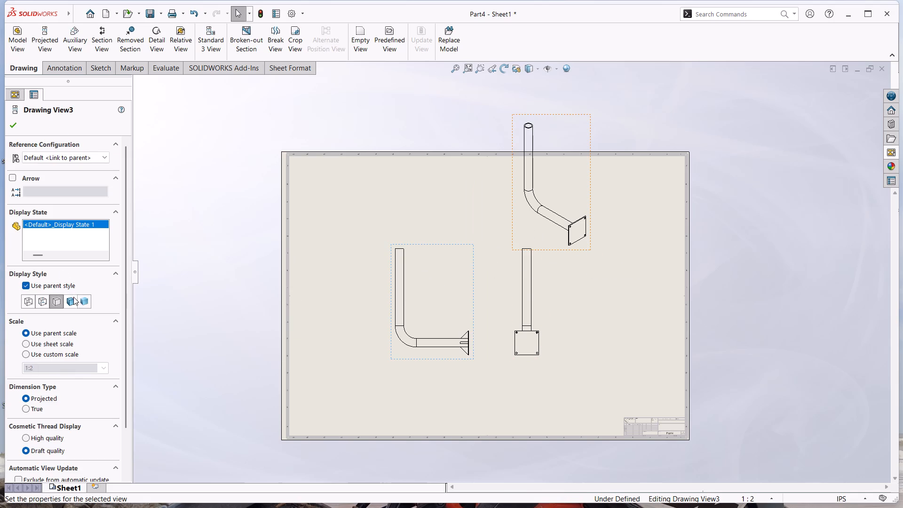
click(72, 303)
drag(586, 247, 611, 253)
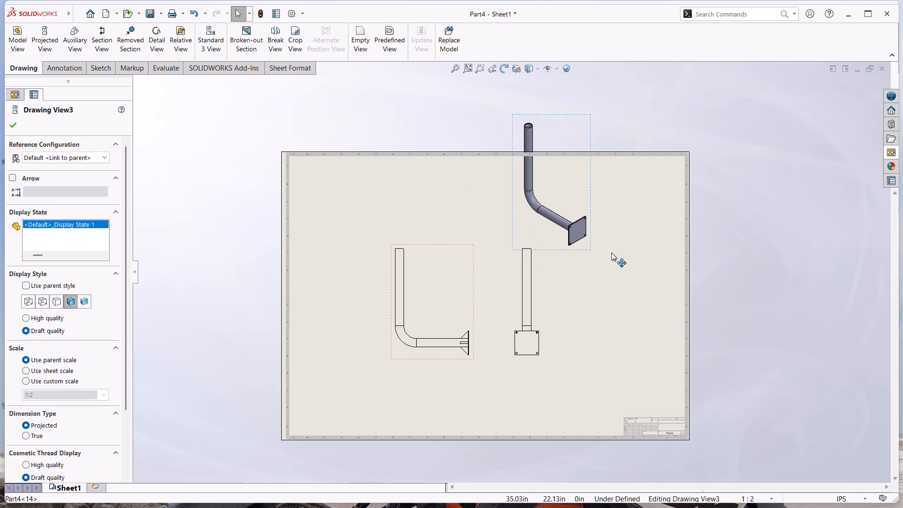
drag(611, 253, 651, 291)
key(Escape)
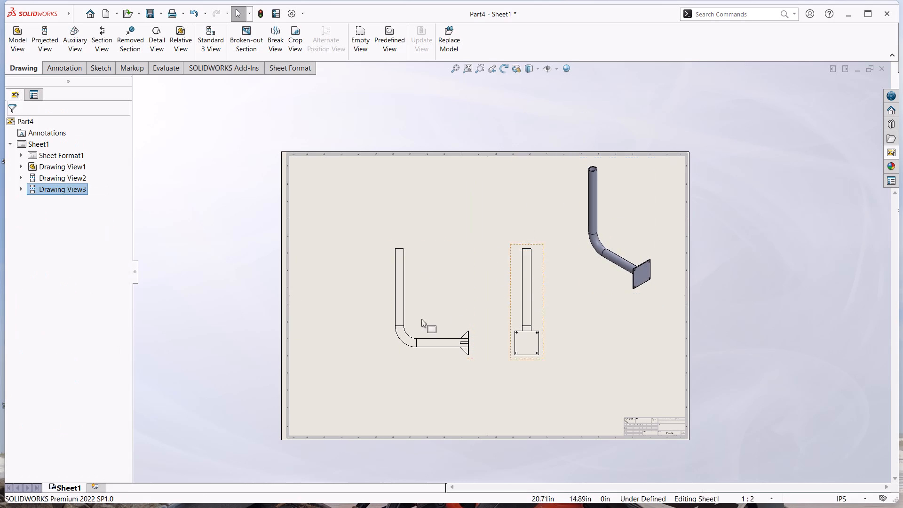
Create section view A-A with a vertical cutting line through the front view's upright pipe, placing it to that view's left.
scroll(454, 316, down, 2)
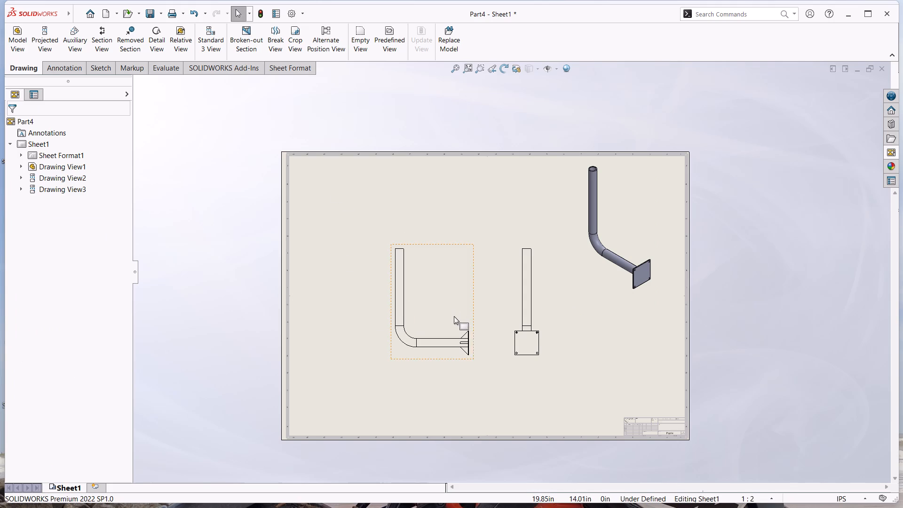
scroll(454, 316, down, 2)
scroll(453, 316, up, 1)
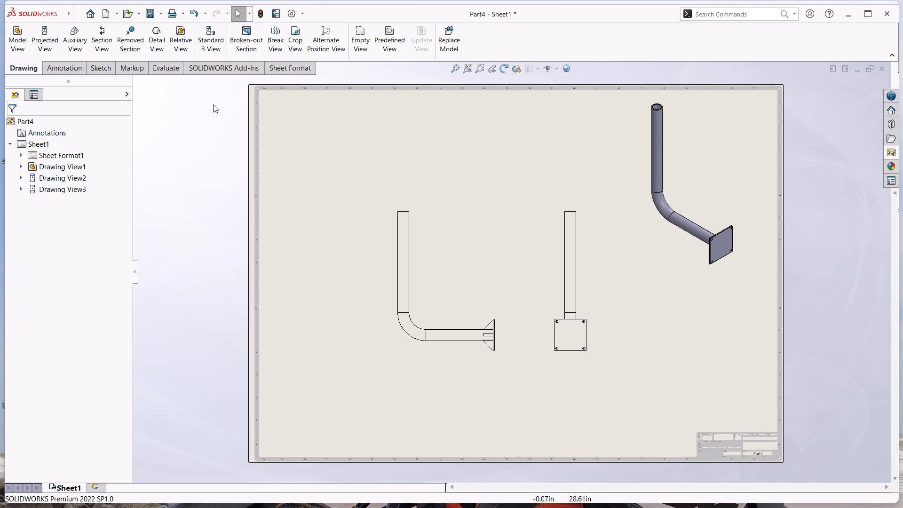
click(101, 35)
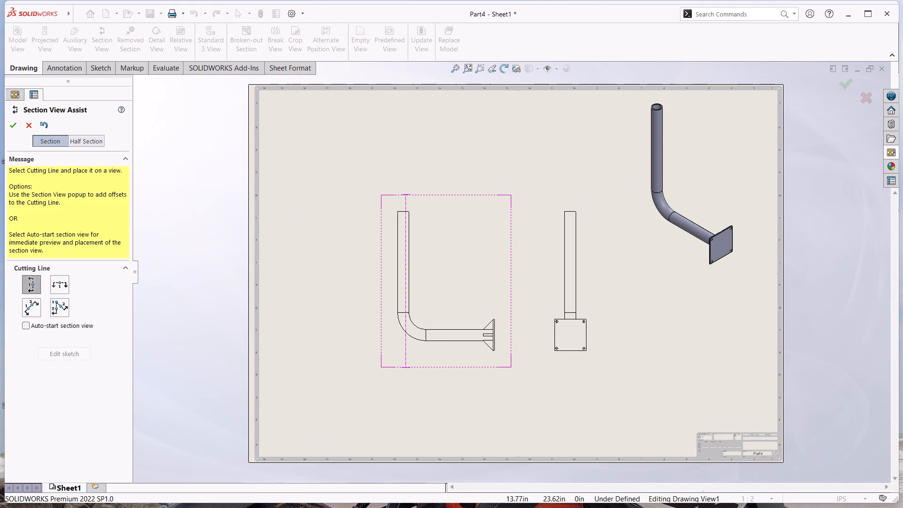
click(406, 192)
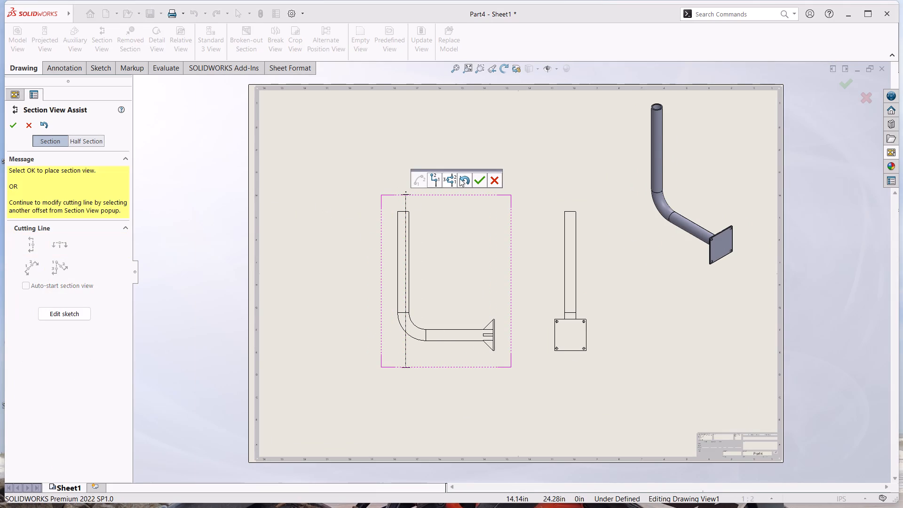
click(480, 180)
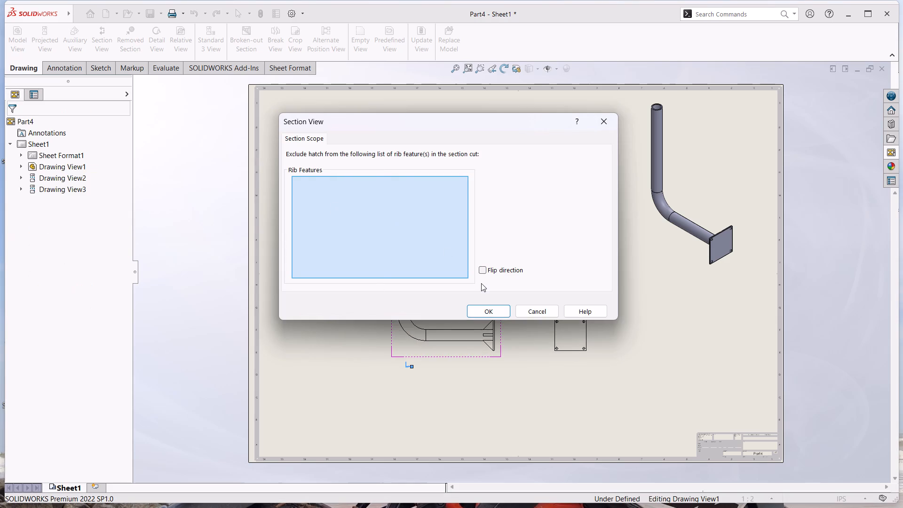
click(490, 310)
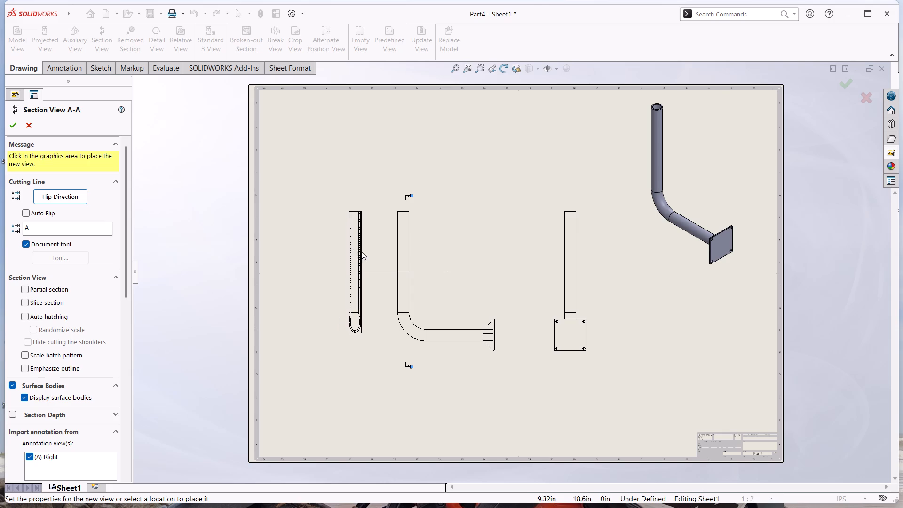
click(361, 251)
key(Escape)
Move the projected right view closer to the front view.
scroll(370, 264, down, 2)
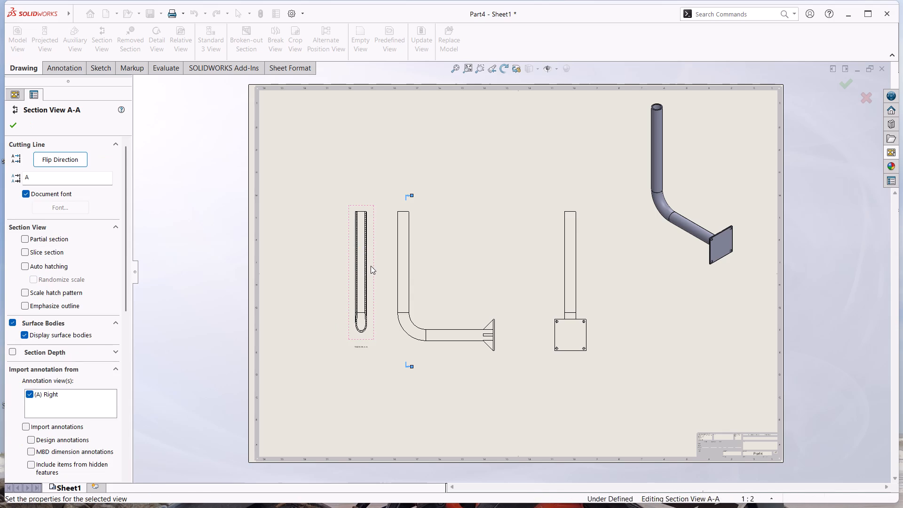
scroll(489, 245, down, 2)
scroll(476, 286, down, 1)
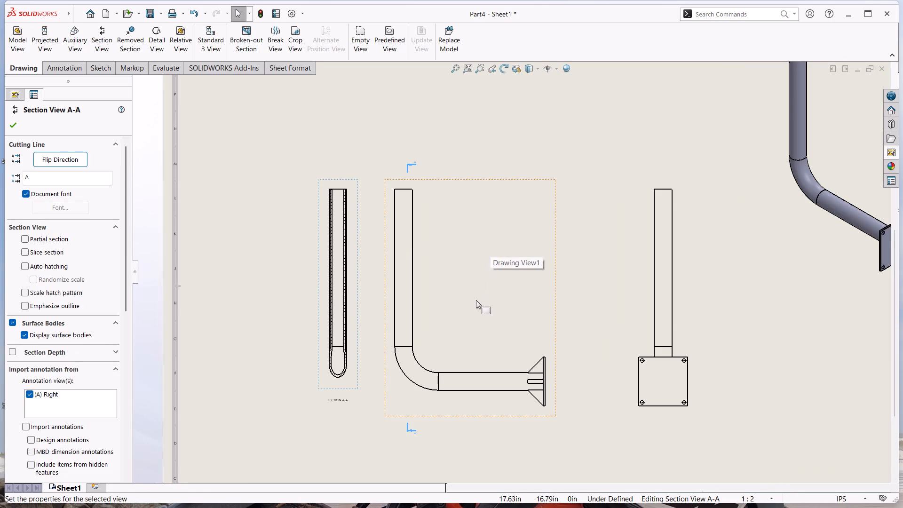
scroll(493, 386, down, 2)
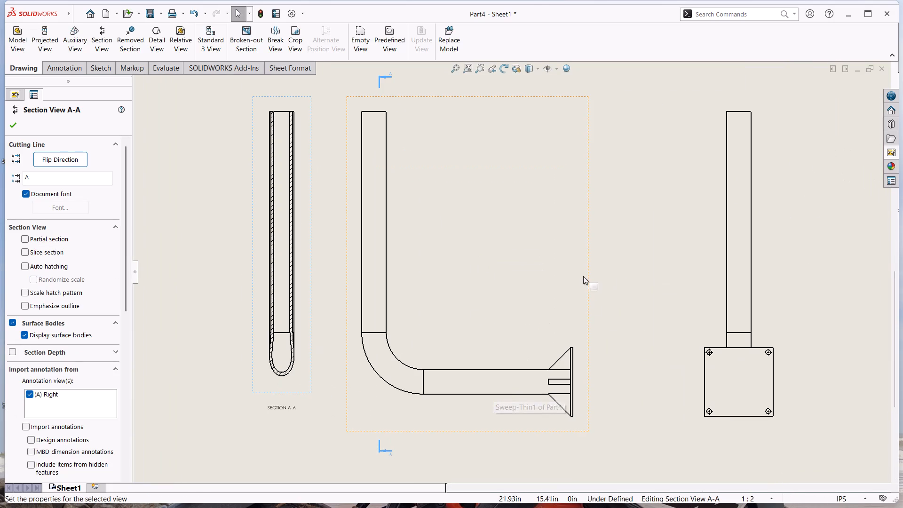
drag(705, 254, 634, 255)
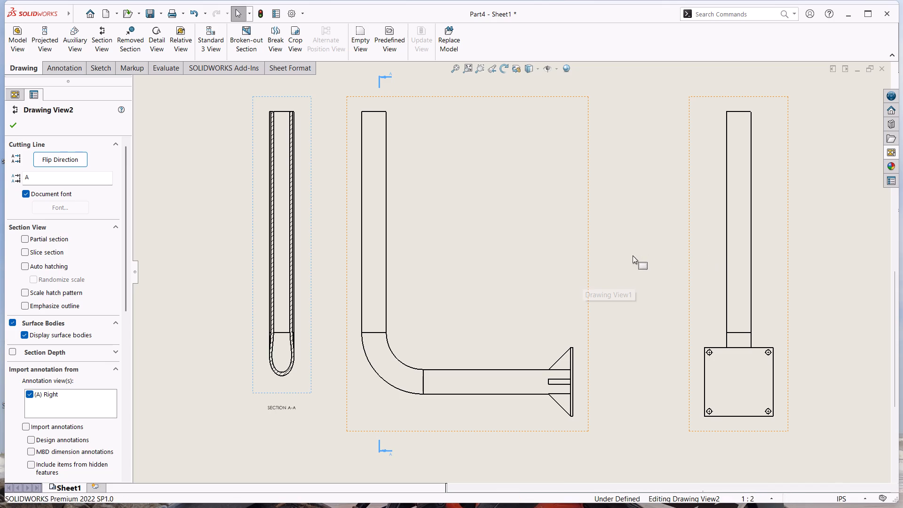
drag(689, 236, 644, 240)
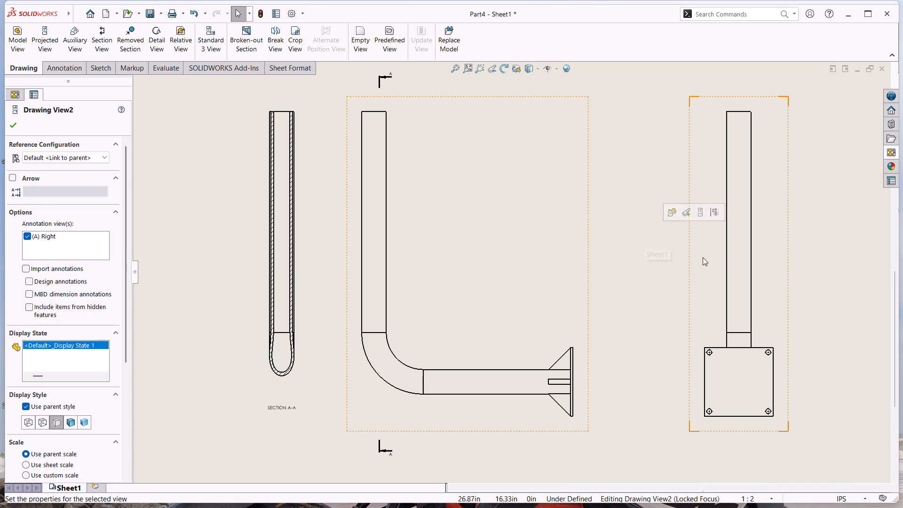
click(703, 257)
drag(693, 239, 638, 243)
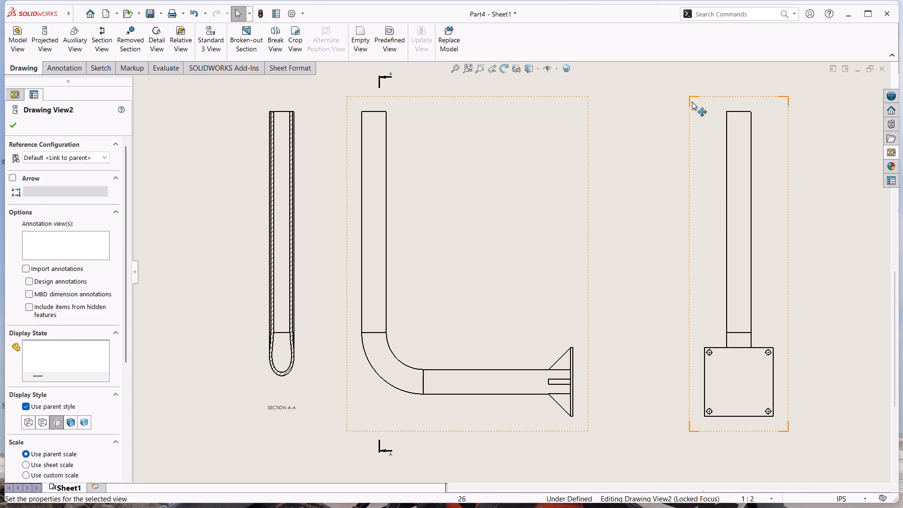
drag(691, 99, 628, 107)
click(776, 148)
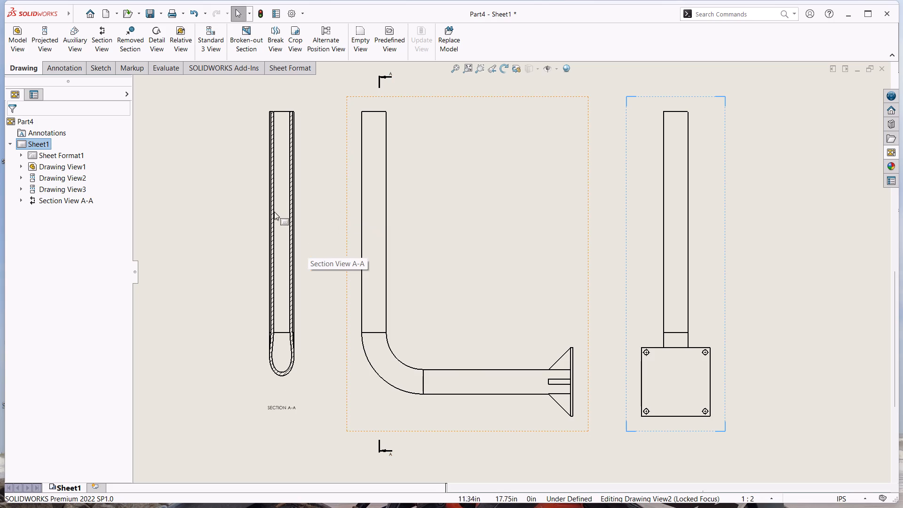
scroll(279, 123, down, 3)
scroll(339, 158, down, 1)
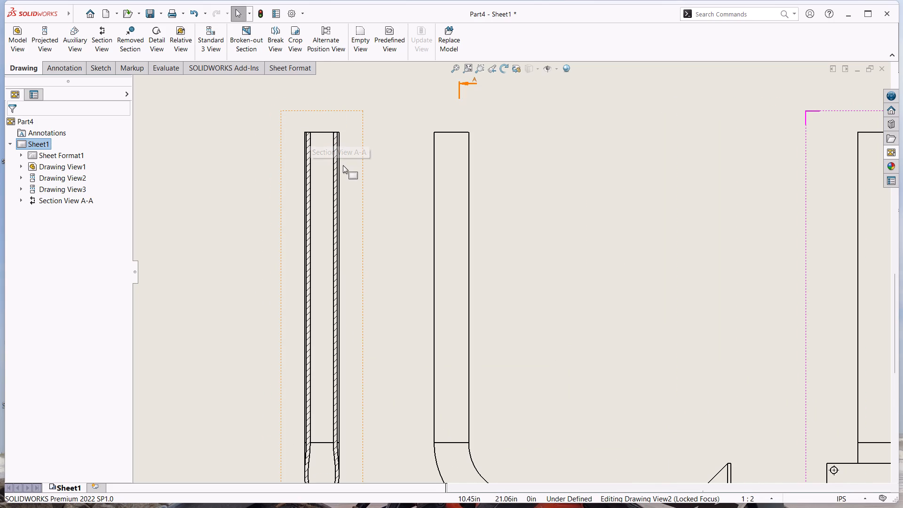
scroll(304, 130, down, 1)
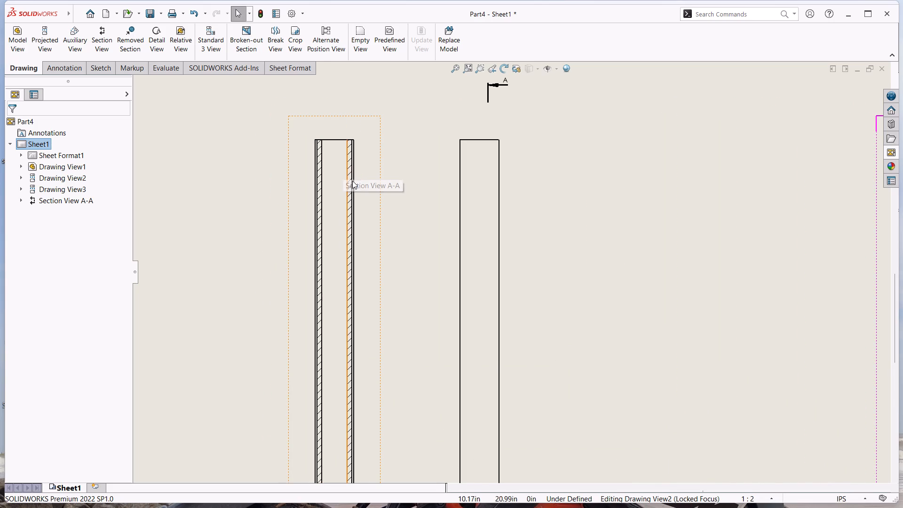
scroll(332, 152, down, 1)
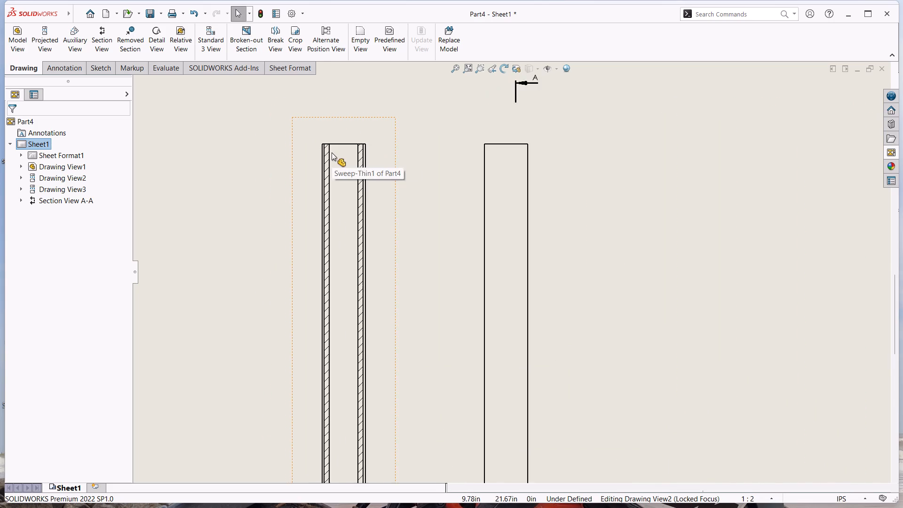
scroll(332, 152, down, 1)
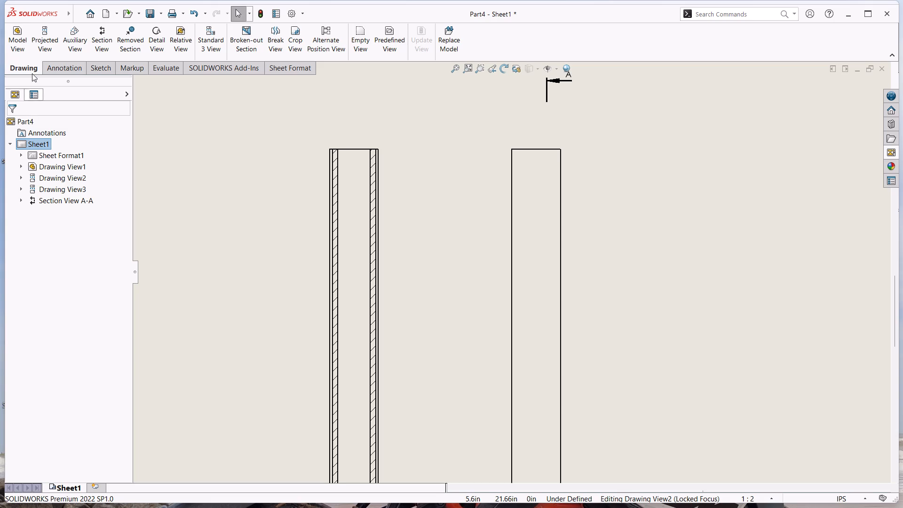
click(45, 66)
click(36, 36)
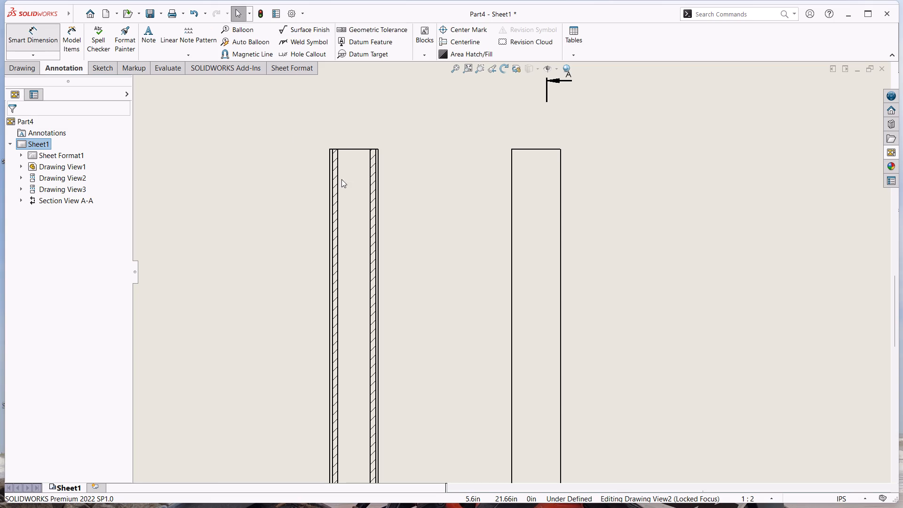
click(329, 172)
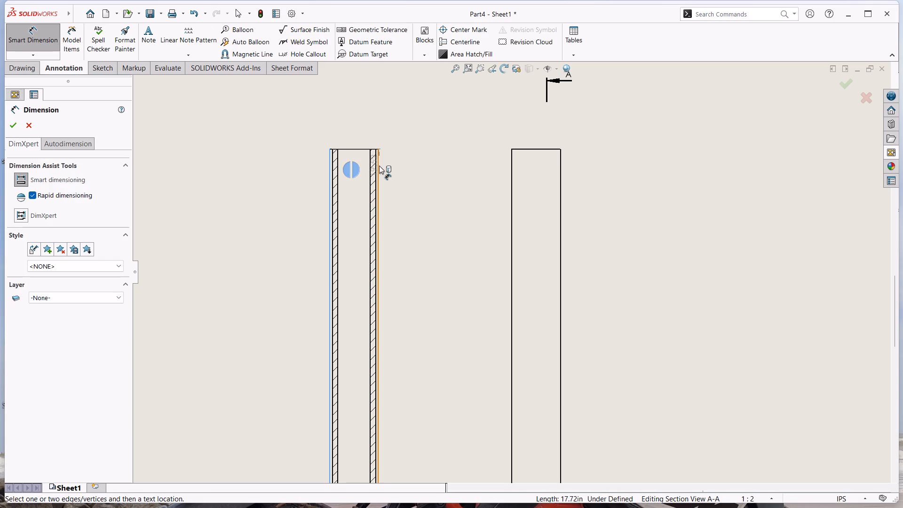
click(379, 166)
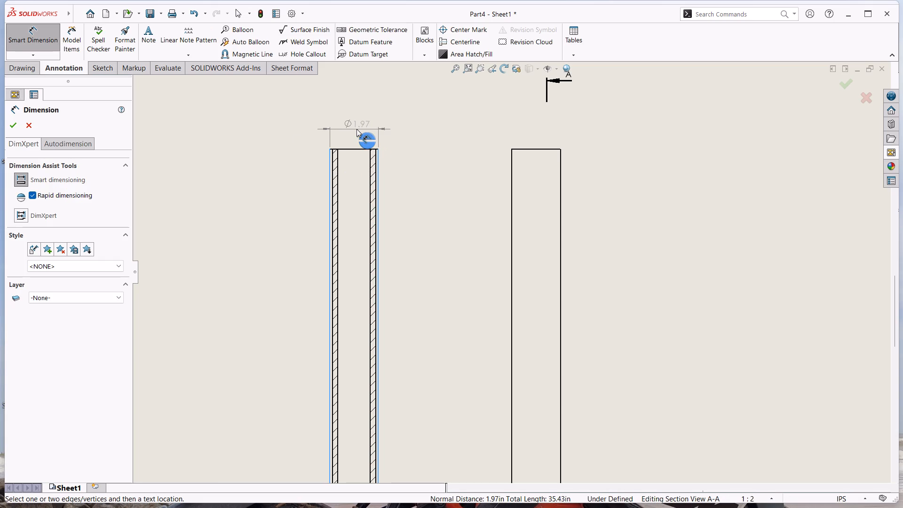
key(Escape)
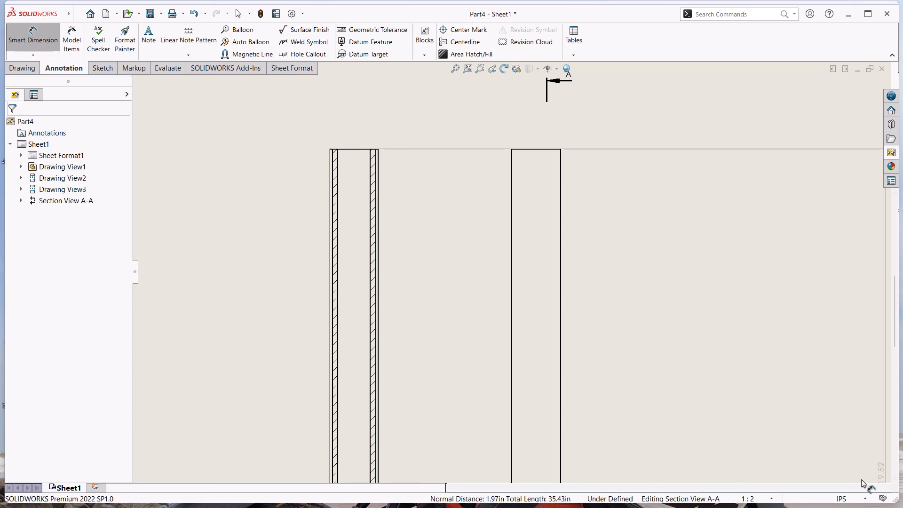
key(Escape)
Switch the drawing's unit system to MMGS (millimeter, gram, second).
click(847, 498)
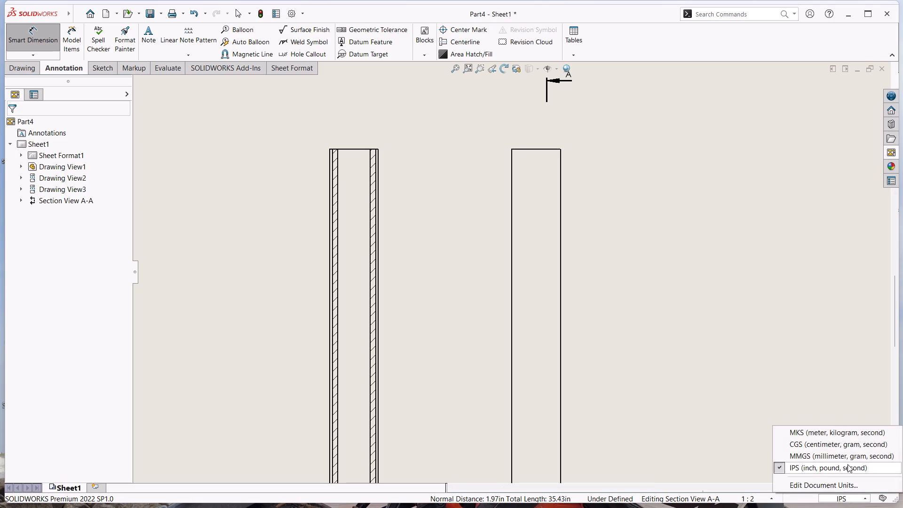
click(848, 457)
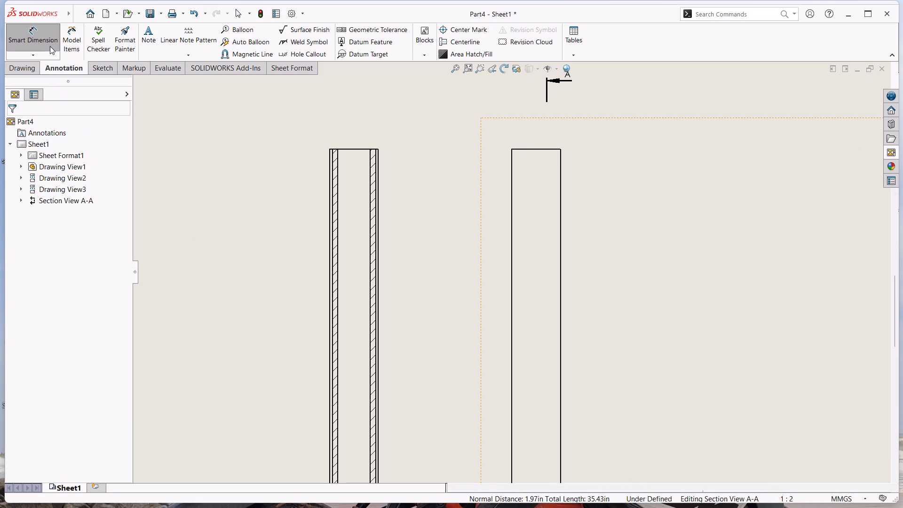
Dimension the pipe's outer diameter between its outermost edges in section view A-A, placing it above the pipe's top end.
click(39, 32)
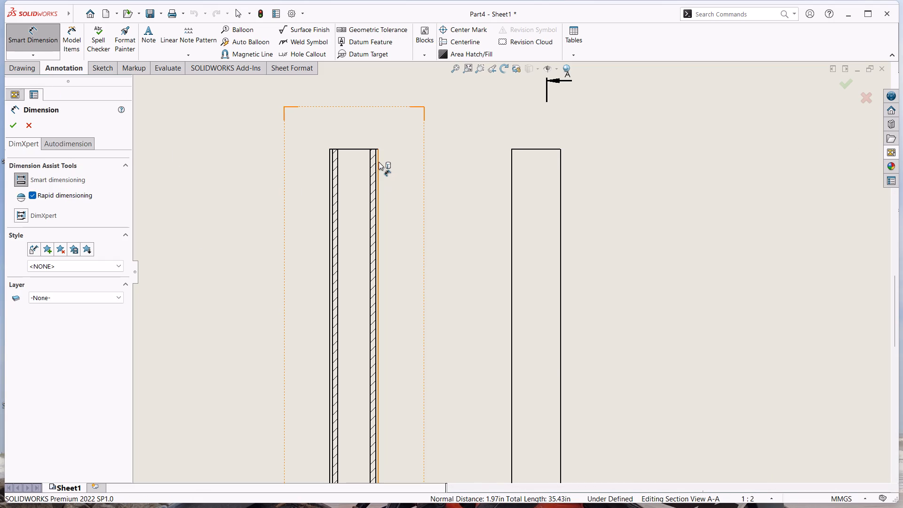
click(379, 162)
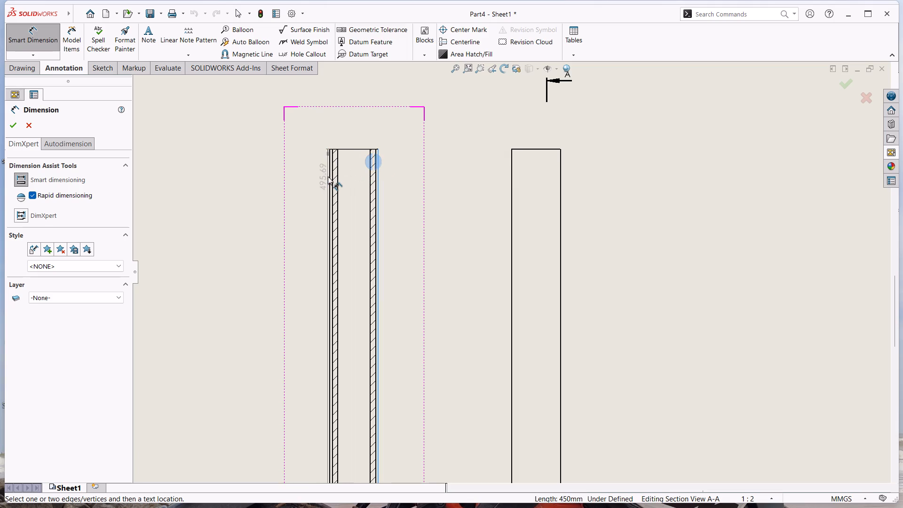
click(328, 176)
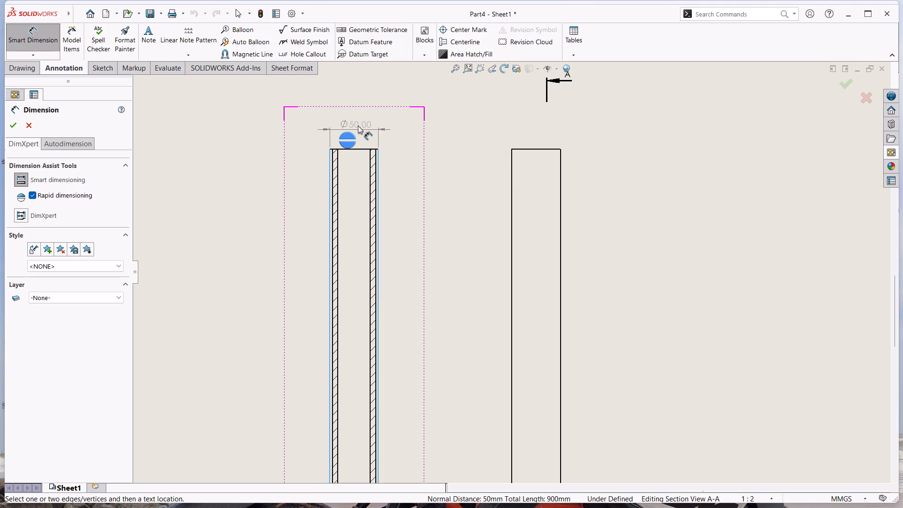
click(359, 125)
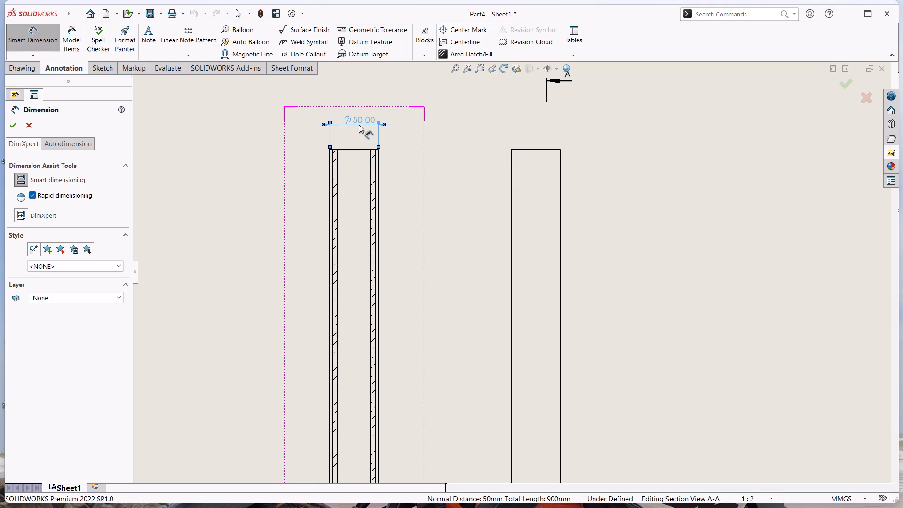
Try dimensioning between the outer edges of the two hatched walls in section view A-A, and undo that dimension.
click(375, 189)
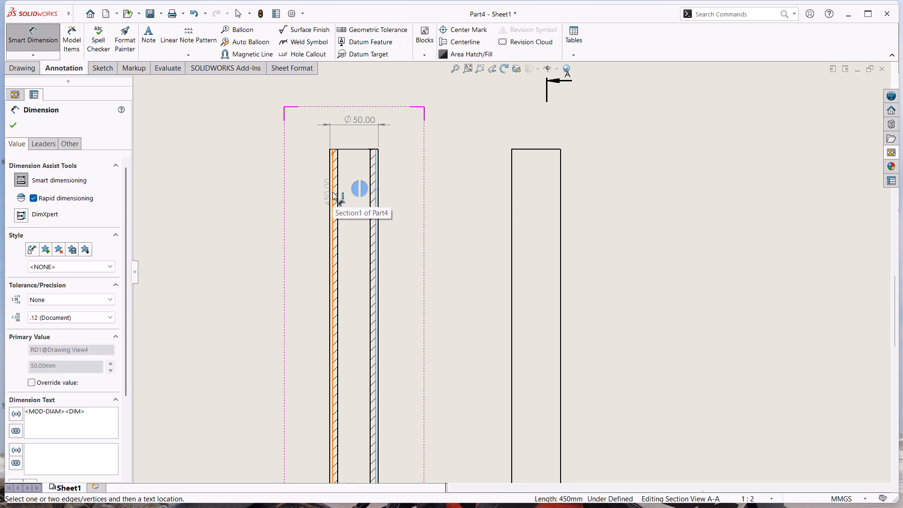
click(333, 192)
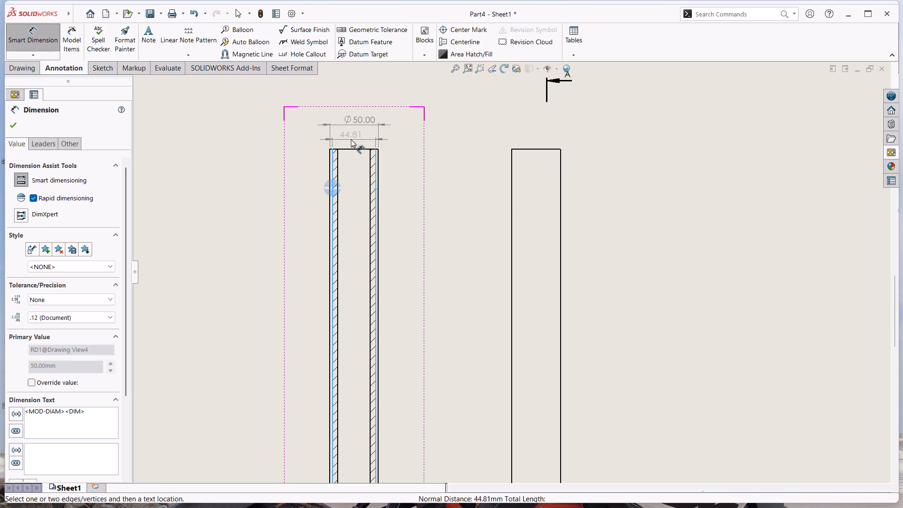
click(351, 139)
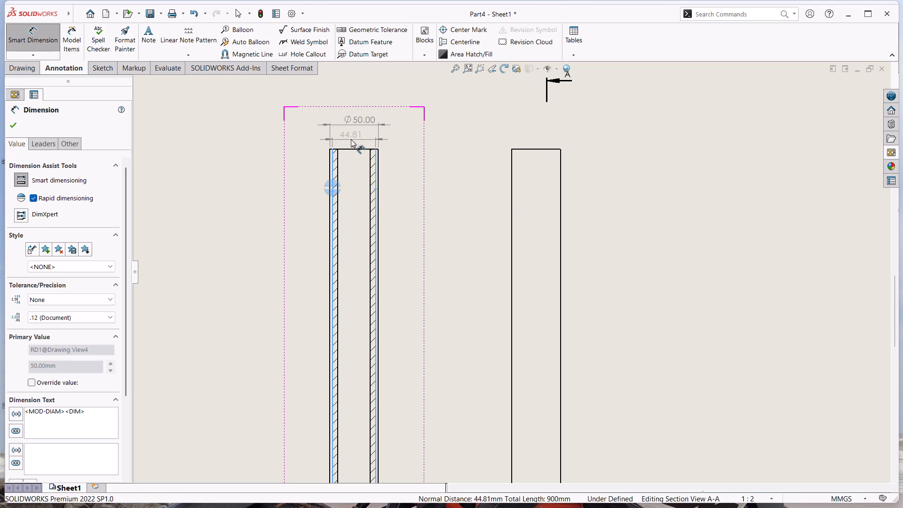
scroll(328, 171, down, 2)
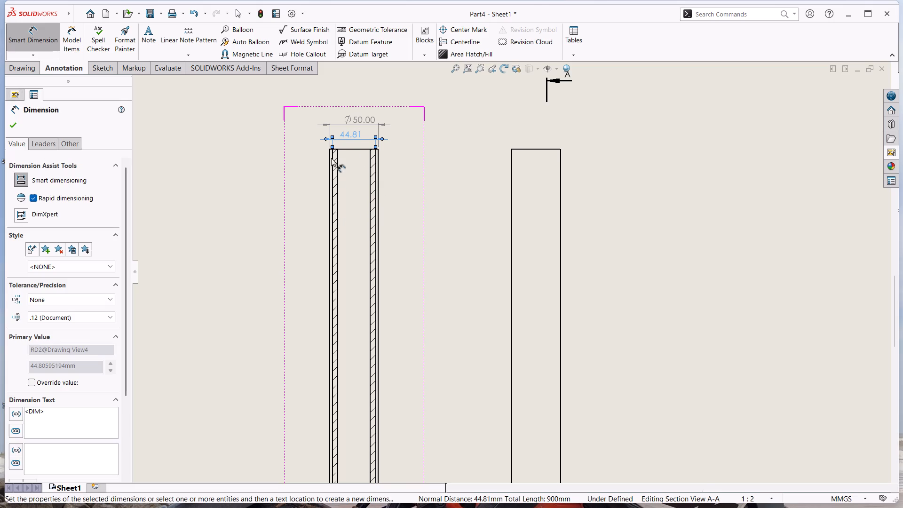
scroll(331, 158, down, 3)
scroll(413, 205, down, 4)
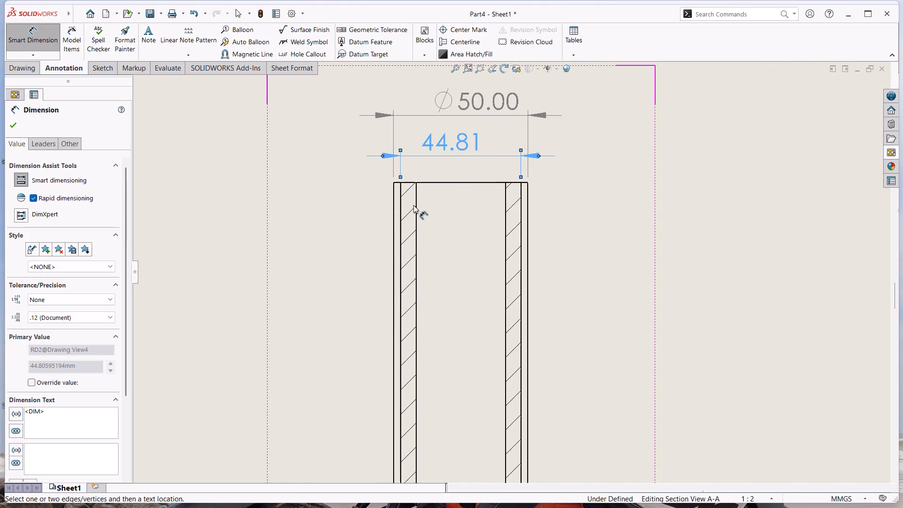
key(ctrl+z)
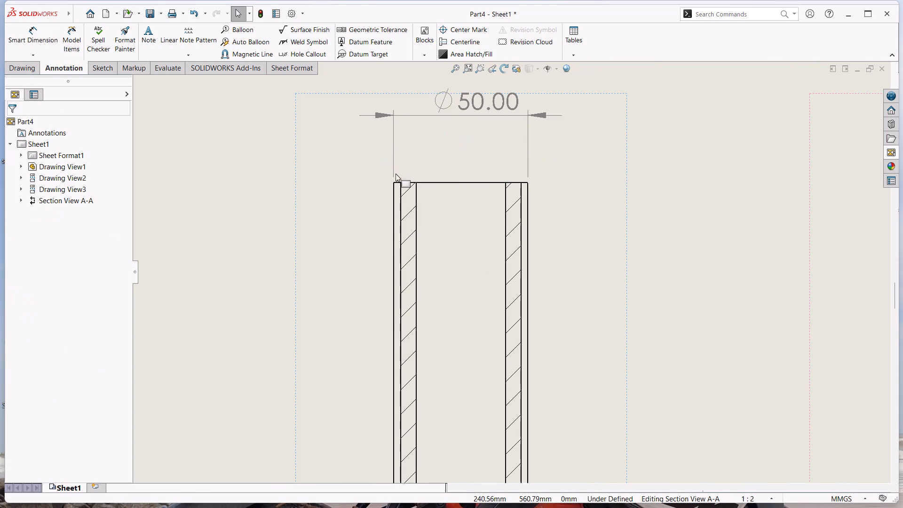
Dimension between the outer edges of the two hatched walls in section view A-A, placing it below the diameter dimension.
click(30, 42)
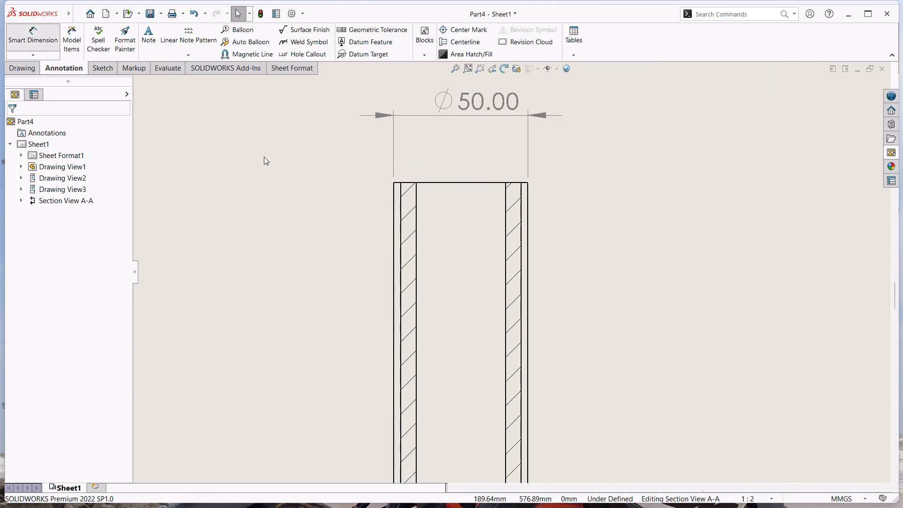
click(402, 190)
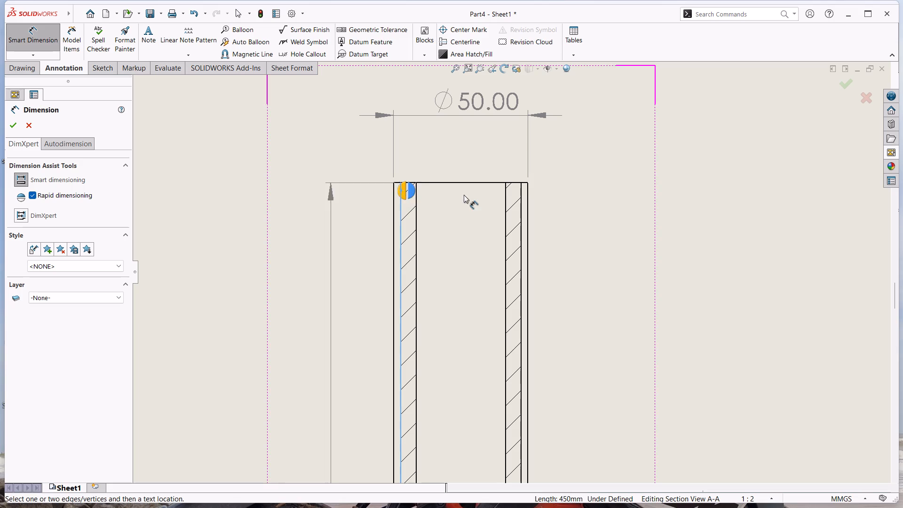
click(522, 188)
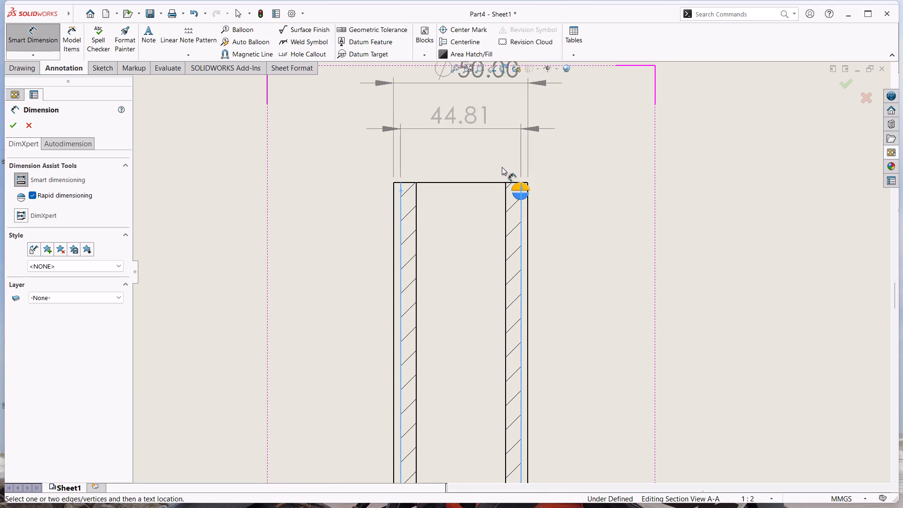
click(471, 151)
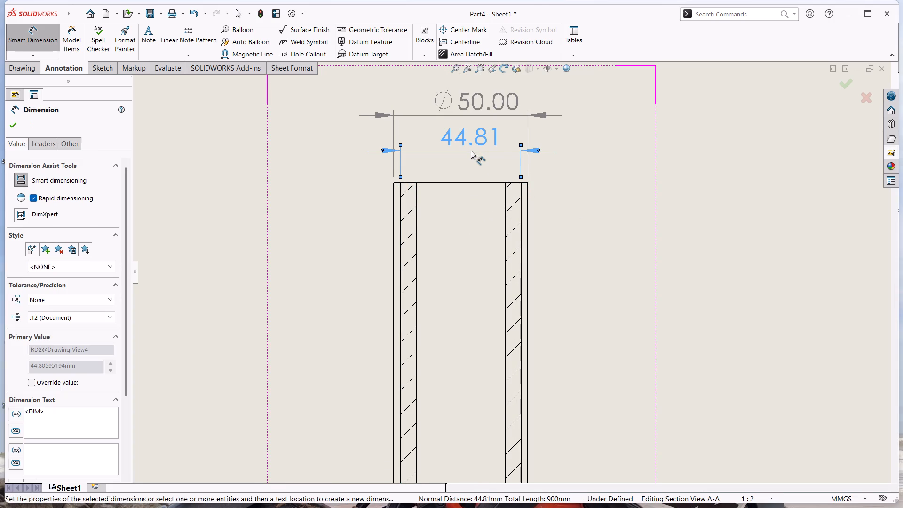
Dimension the upright pipe's diameter on its top edge in the front view, placing it just above the pipe.
scroll(523, 207, up, 6)
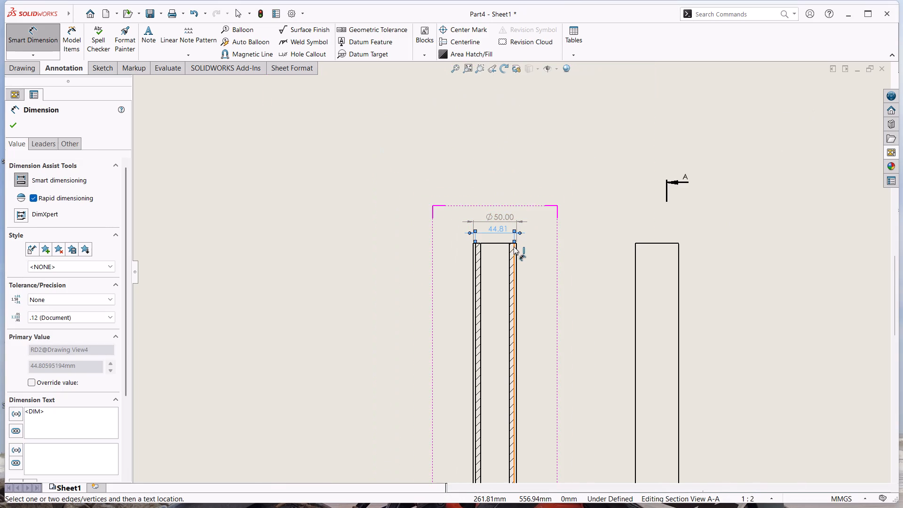
scroll(511, 358, up, 3)
scroll(522, 433, down, 3)
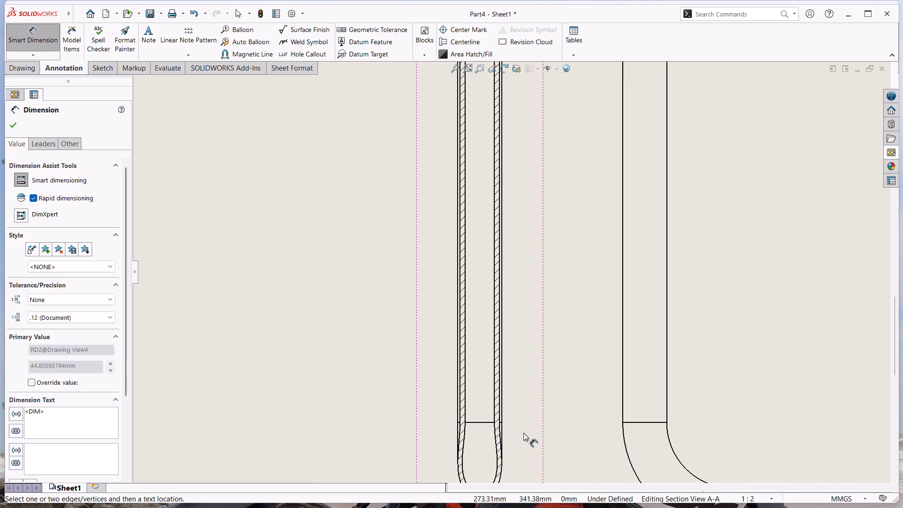
scroll(618, 369, up, 3)
scroll(636, 199, up, 2)
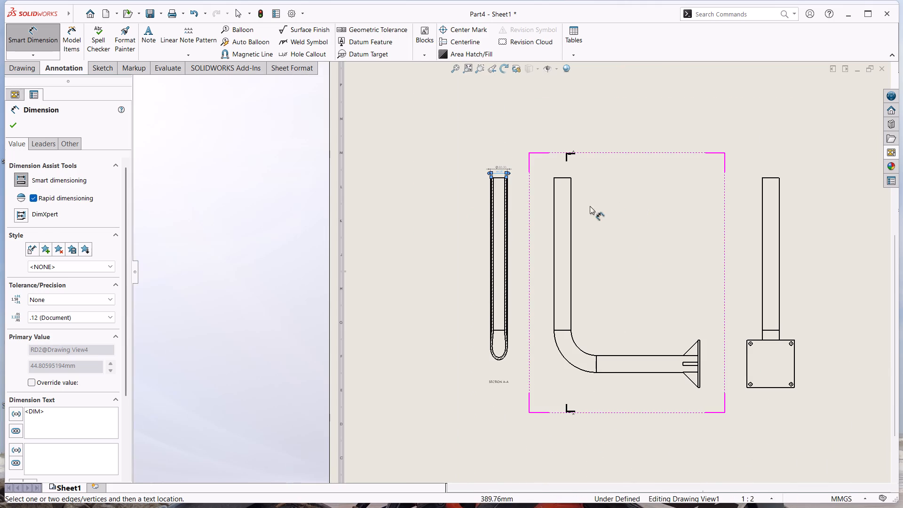
scroll(556, 183, down, 7)
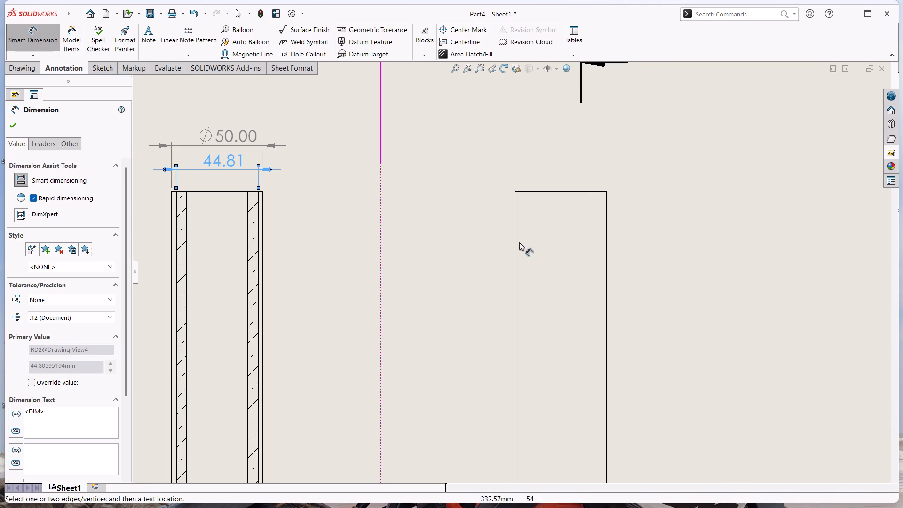
click(558, 192)
click(554, 163)
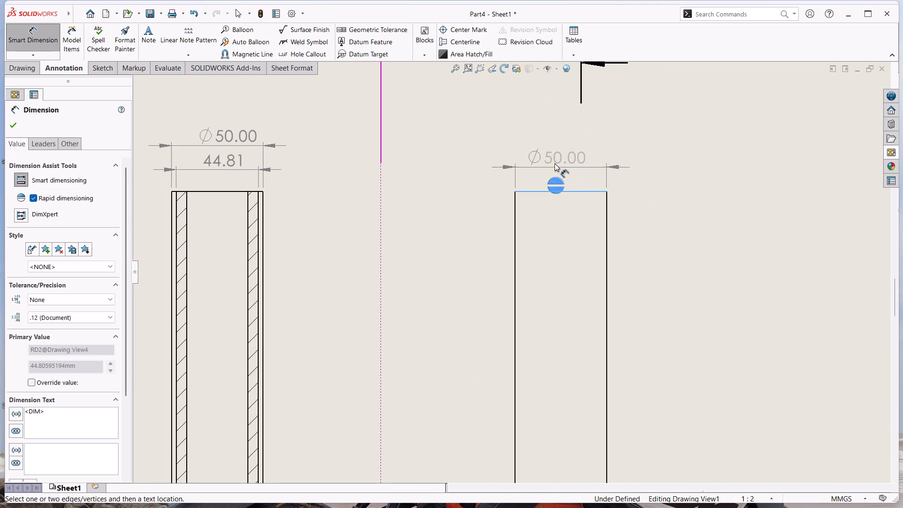
Dimension the front view's upright pipe length from its top edge to the start of the bend, placing it left of the pipe.
scroll(570, 276, up, 3)
scroll(562, 368, up, 1)
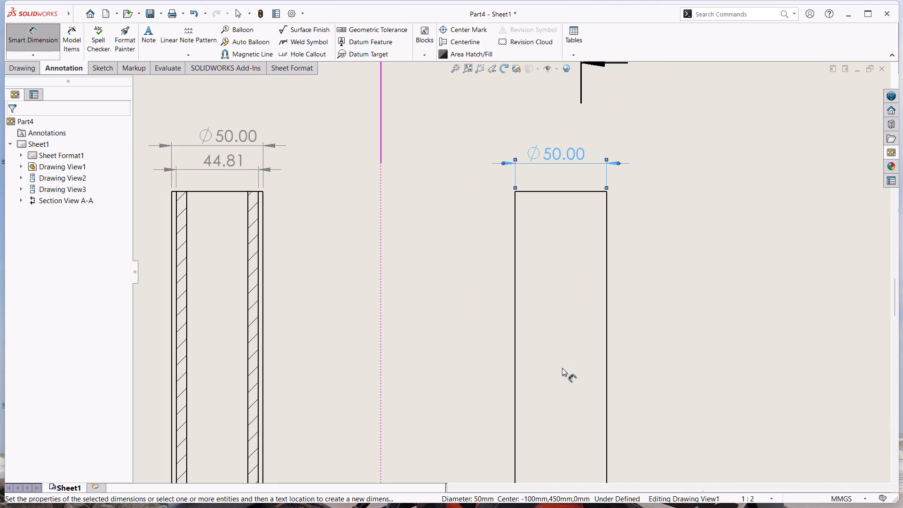
scroll(562, 368, up, 2)
scroll(531, 441, up, 3)
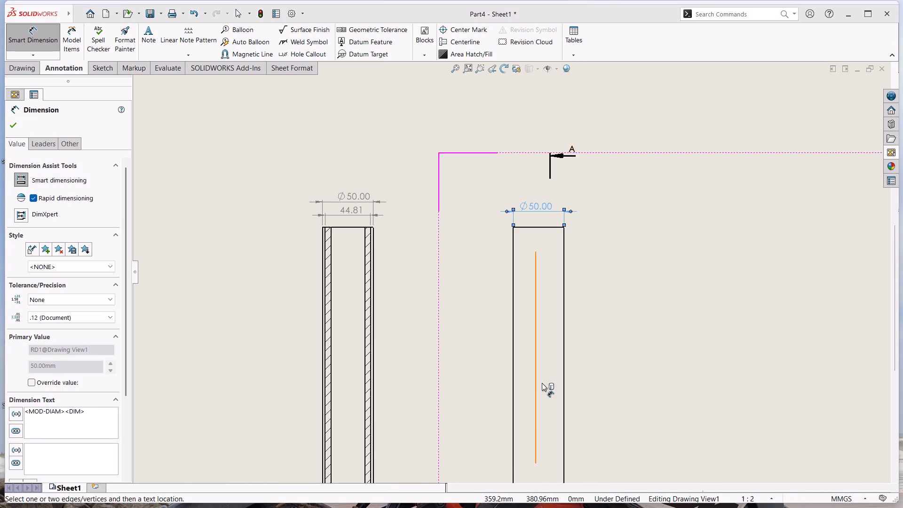
scroll(537, 386, down, 1)
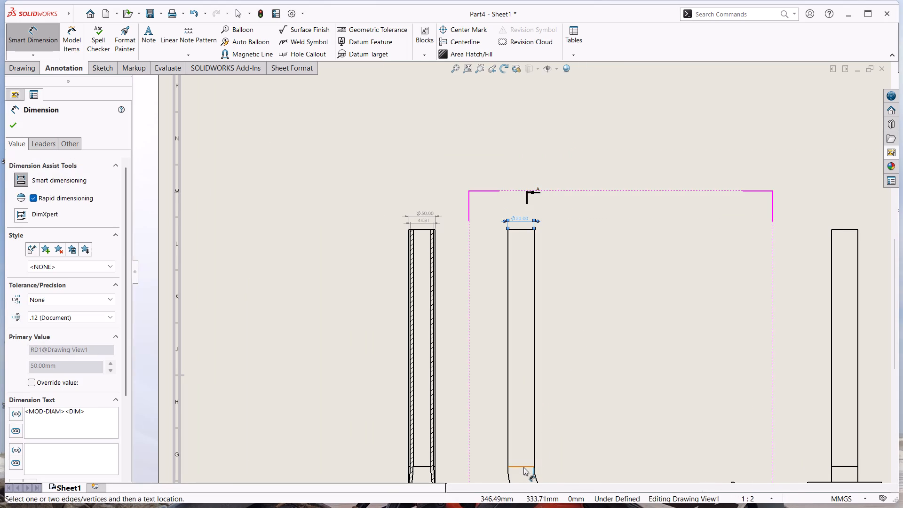
click(523, 467)
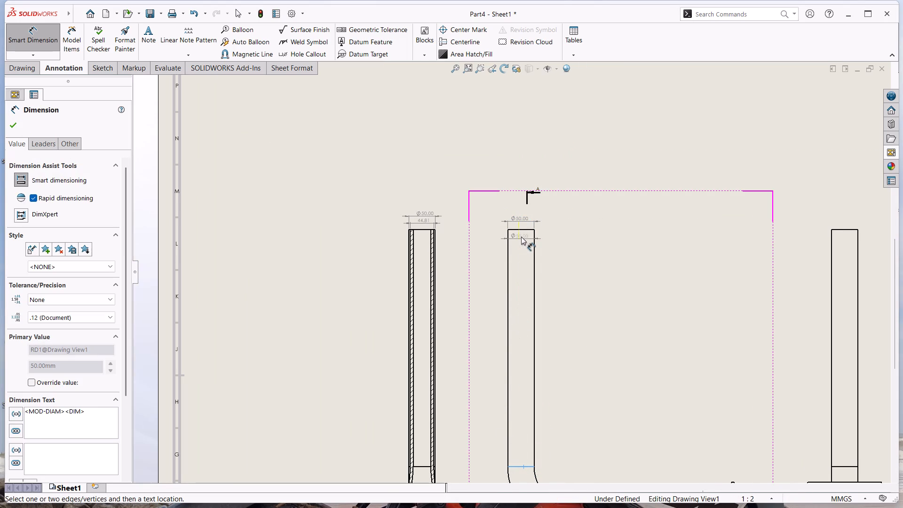
click(522, 229)
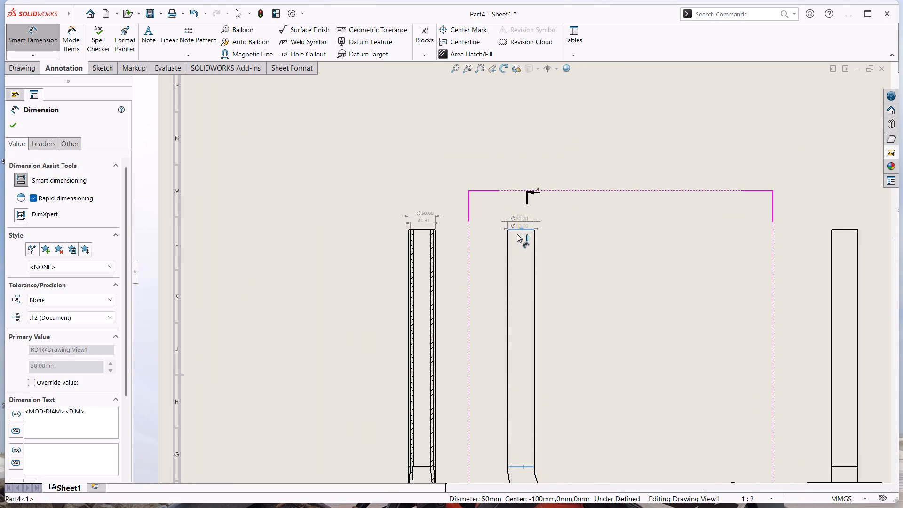
click(487, 324)
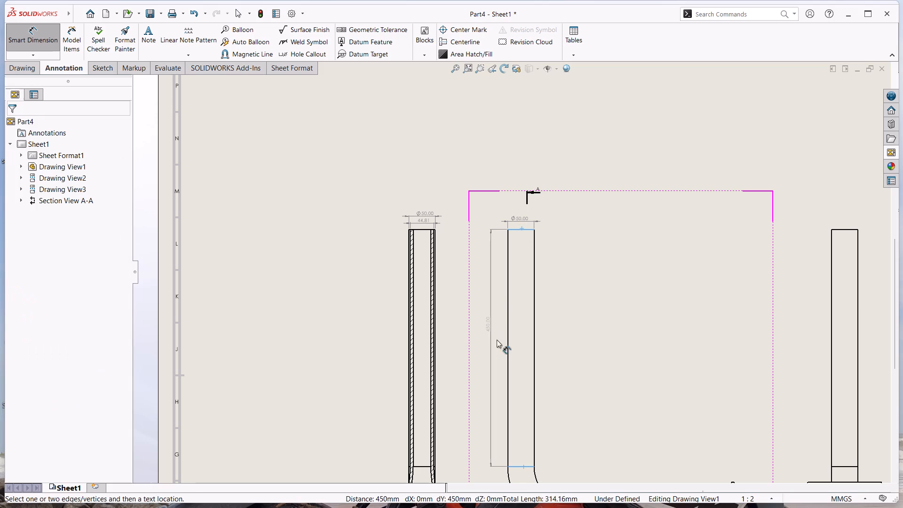
Dimension the front view's horizontal leg from the end of the bend to the end plate's outer face.
scroll(504, 346, up, 5)
scroll(570, 397, up, 4)
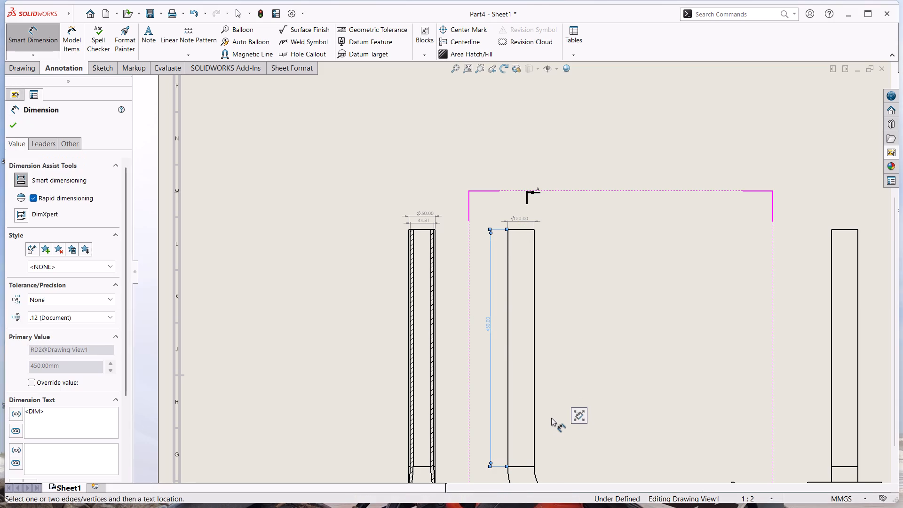
scroll(551, 418, up, 1)
scroll(579, 391, down, 5)
scroll(507, 281, down, 2)
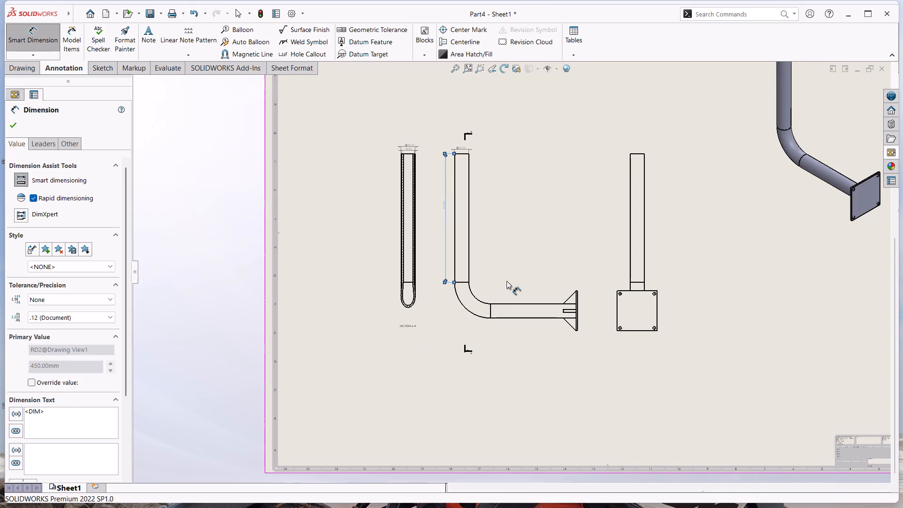
scroll(507, 281, down, 2)
click(467, 355)
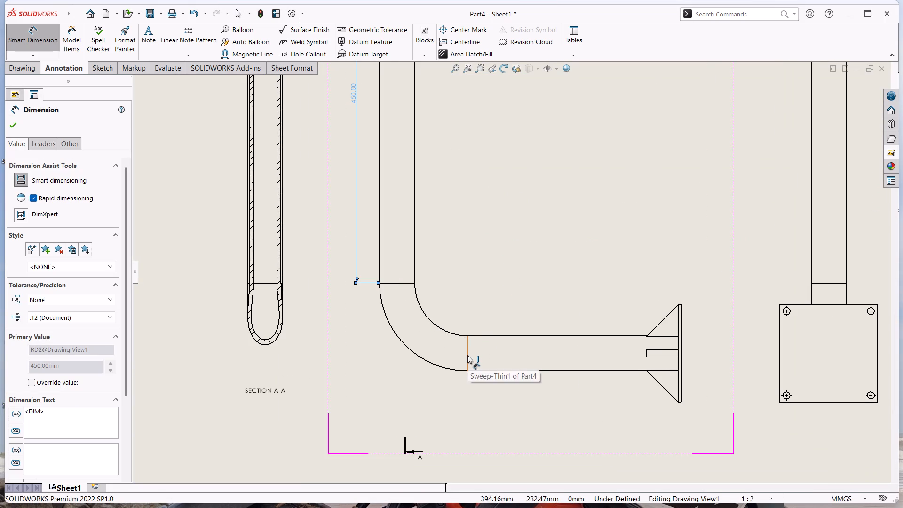
click(681, 344)
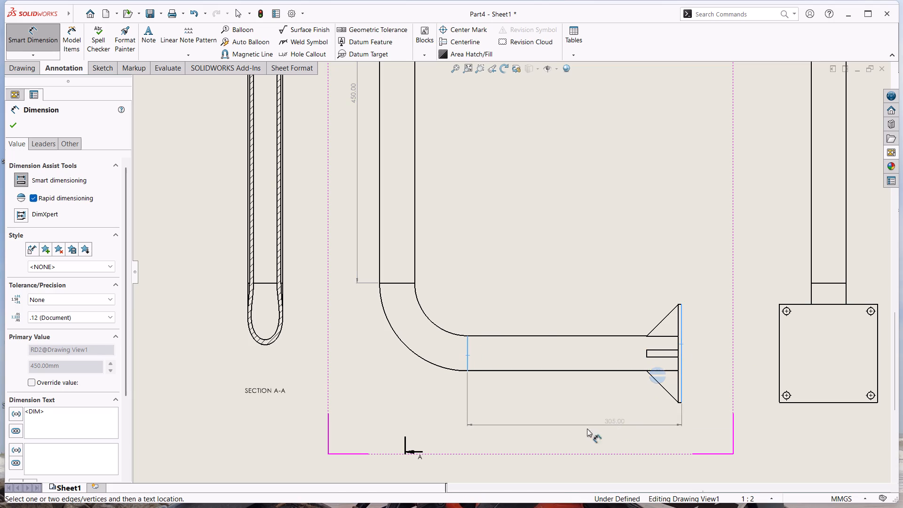
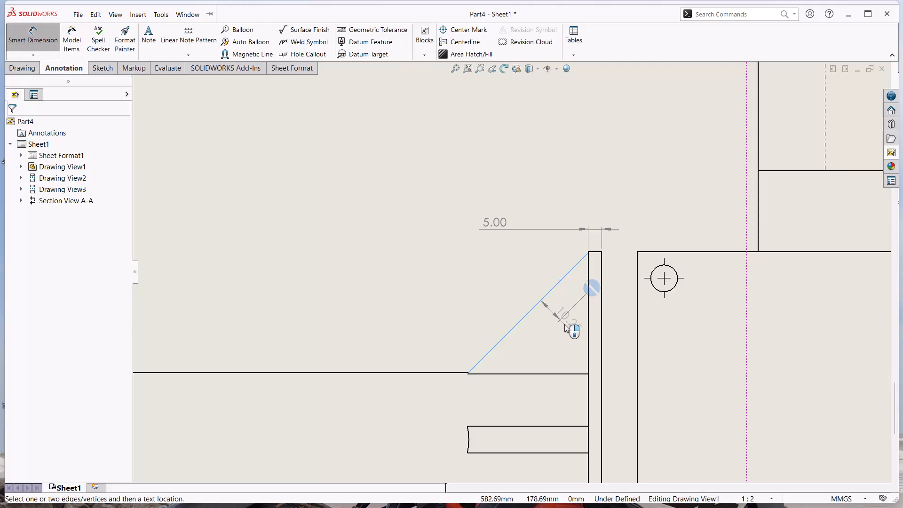
Dimension the angle between the upper rib's sloped edge and the end plate's inner face in the front view, placing it inside the rib.
click(589, 300)
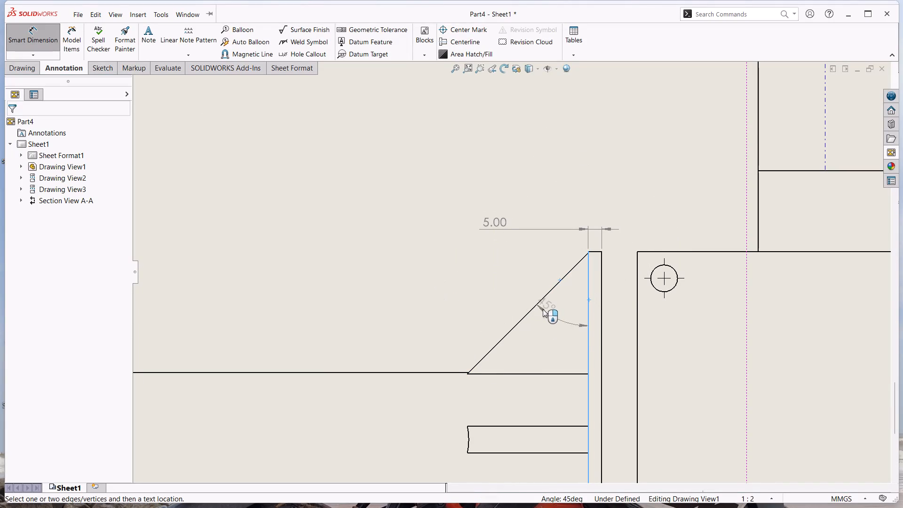
click(556, 313)
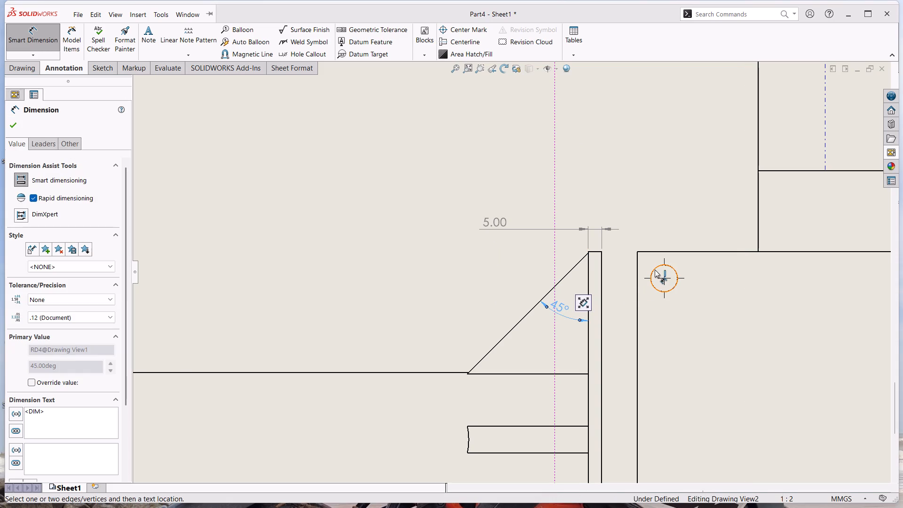
Dimension the end plate's height along its outer face in the front view, placing it between the front and side views.
scroll(585, 335, up, 3)
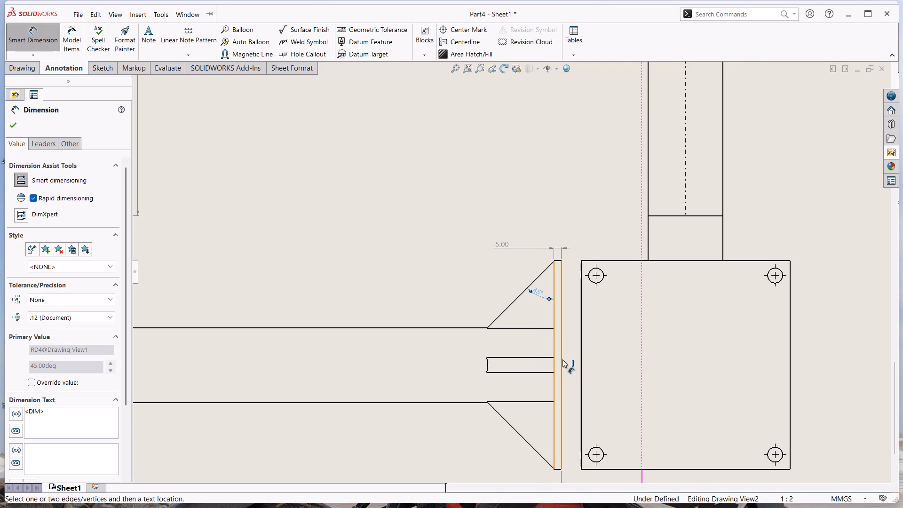
click(562, 359)
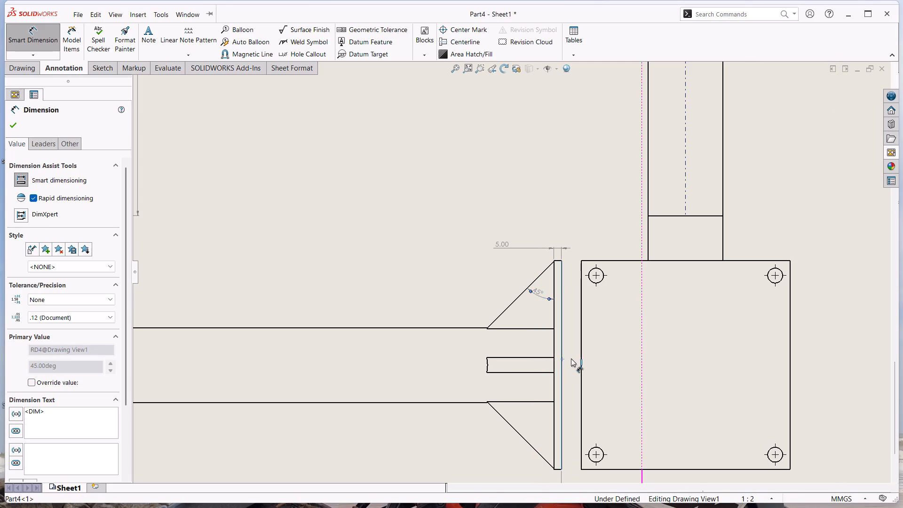
click(572, 362)
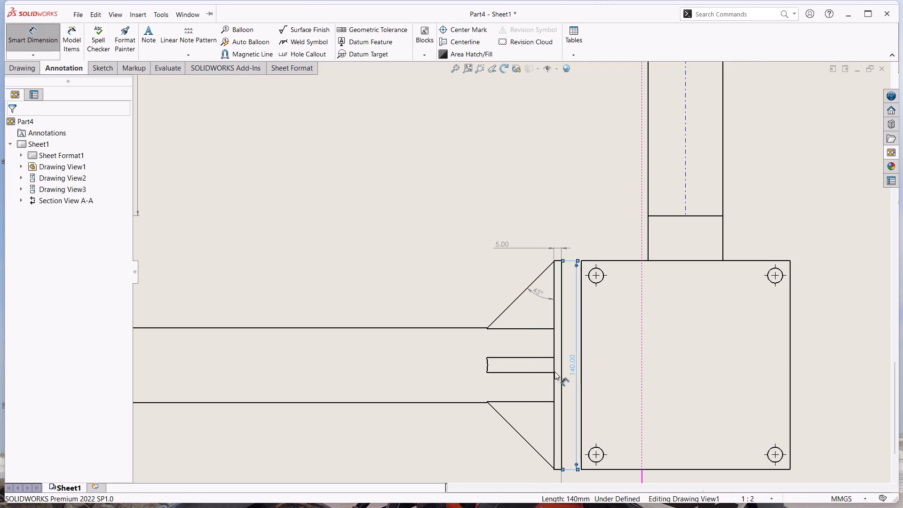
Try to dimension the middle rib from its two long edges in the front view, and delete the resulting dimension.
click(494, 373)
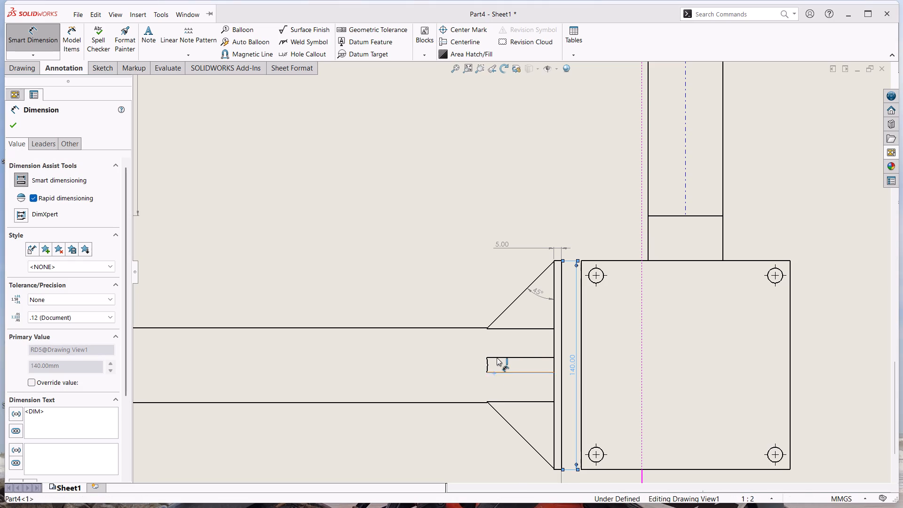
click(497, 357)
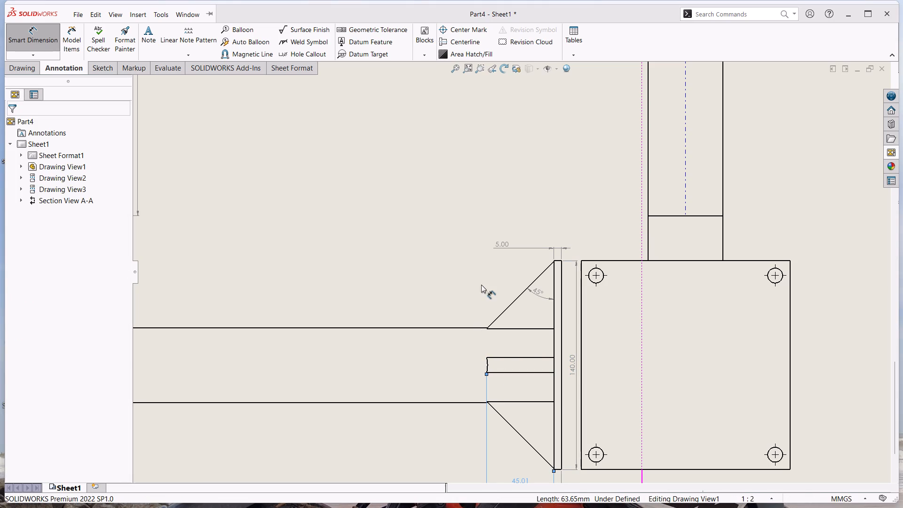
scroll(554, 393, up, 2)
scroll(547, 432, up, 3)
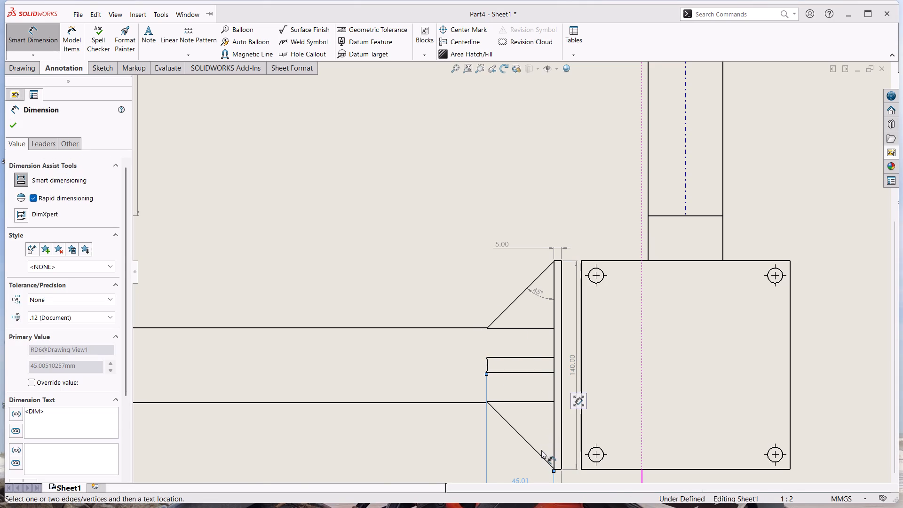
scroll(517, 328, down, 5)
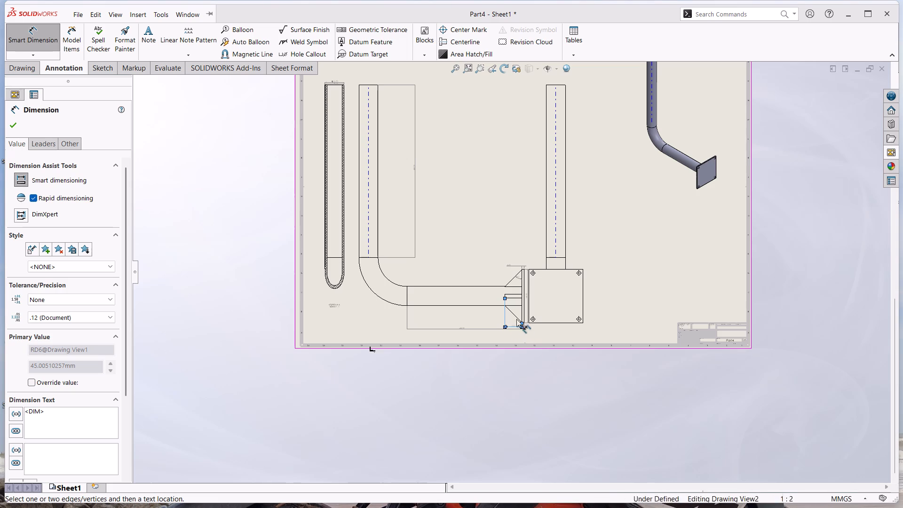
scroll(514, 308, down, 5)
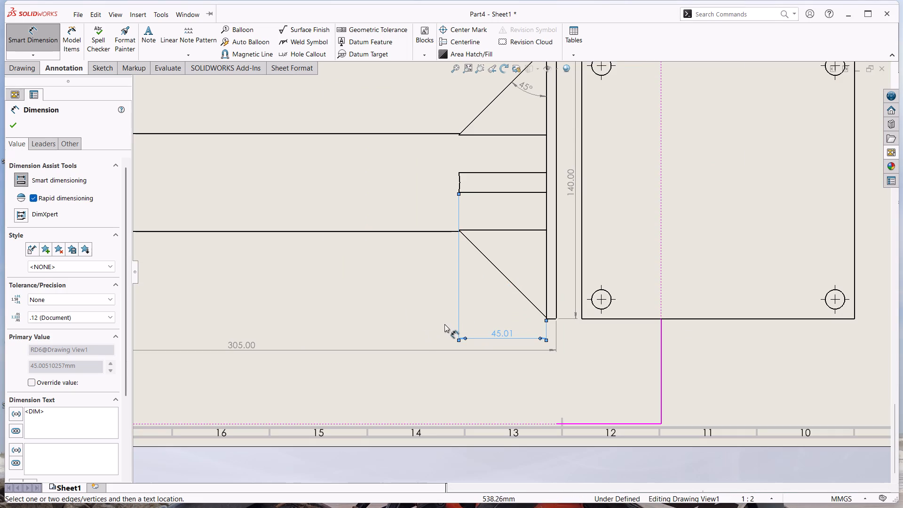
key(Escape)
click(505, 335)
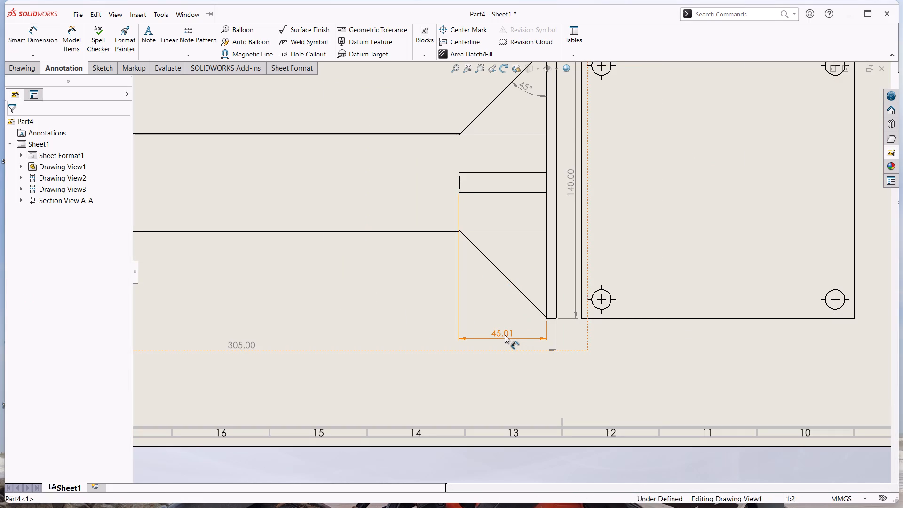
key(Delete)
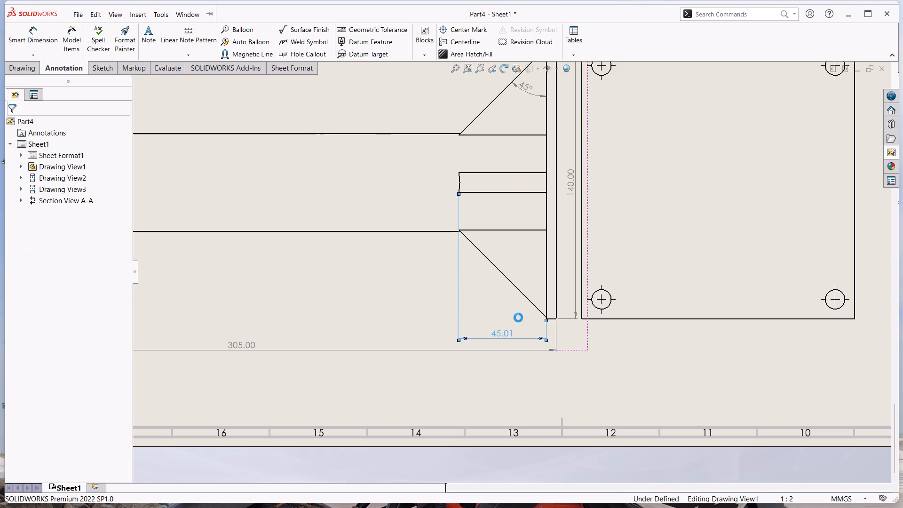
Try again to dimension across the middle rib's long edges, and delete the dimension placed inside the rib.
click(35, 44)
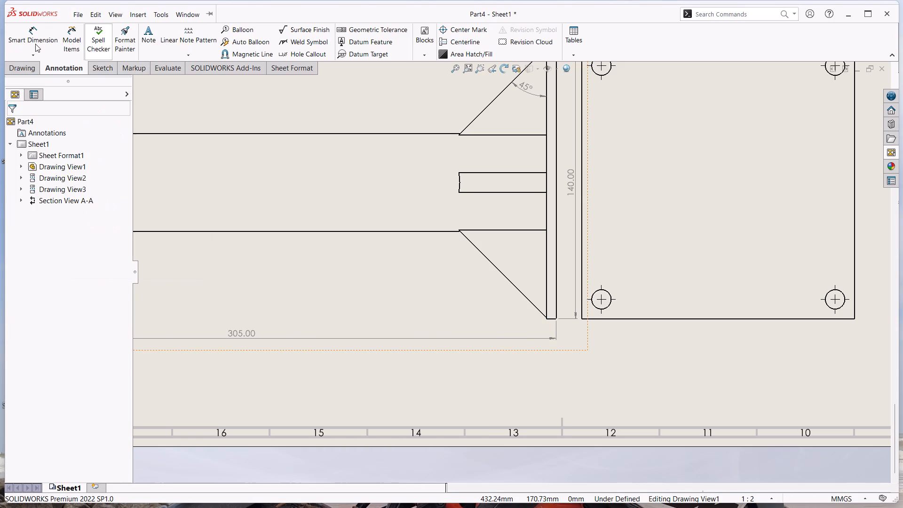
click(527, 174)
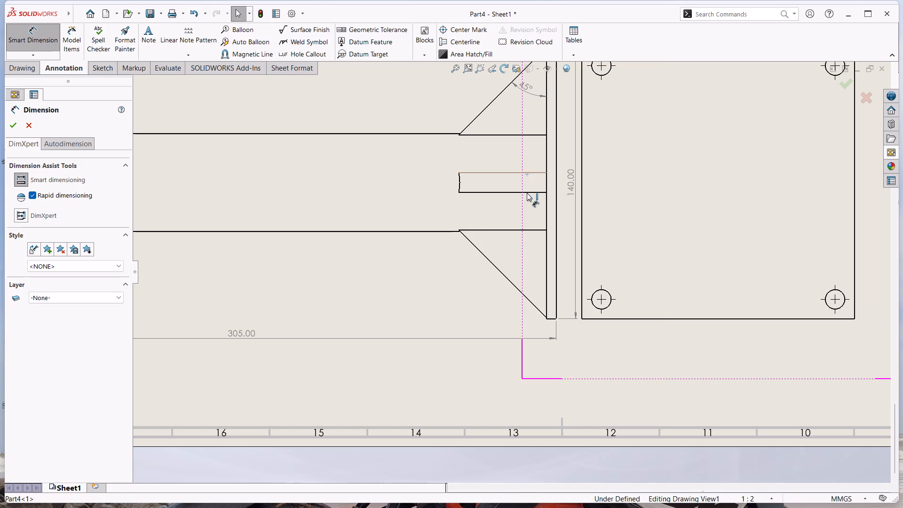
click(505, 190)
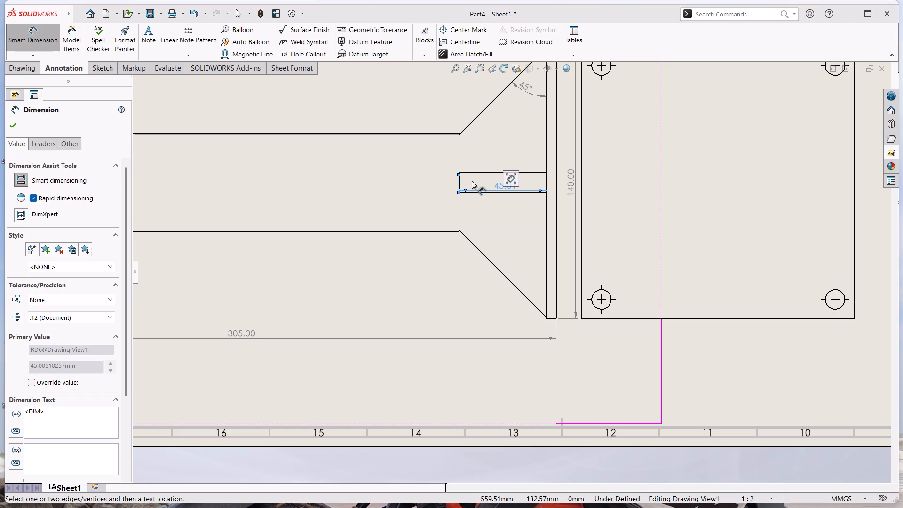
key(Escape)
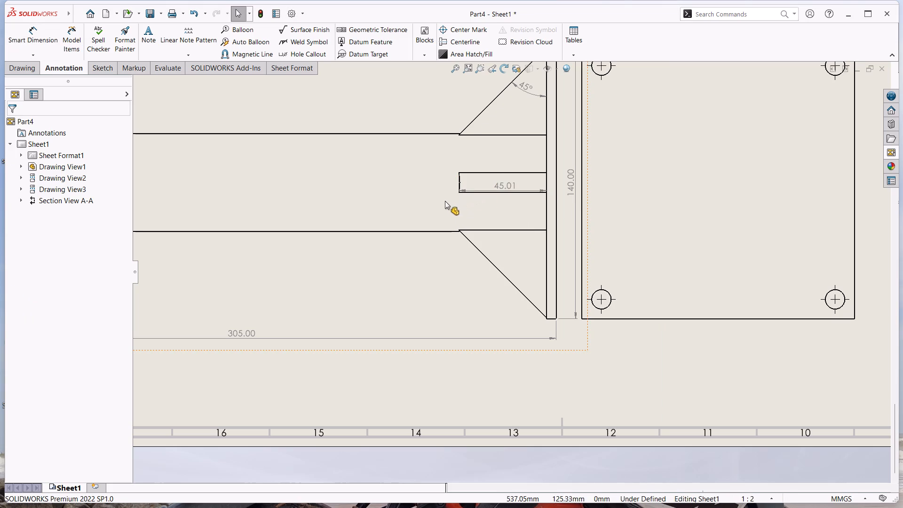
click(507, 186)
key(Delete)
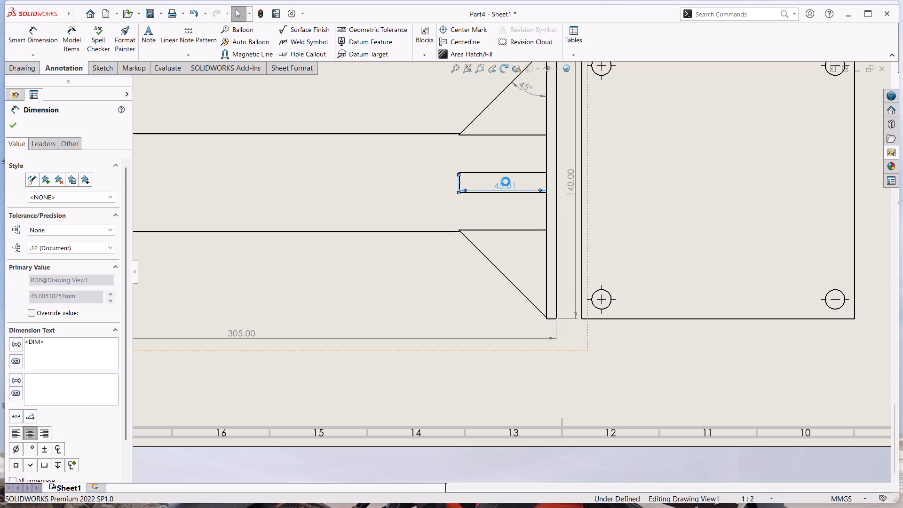
Dimension the middle rib's thickness between its two long edges in the front view, placing the text beyond its free end, above the pipe.
click(49, 36)
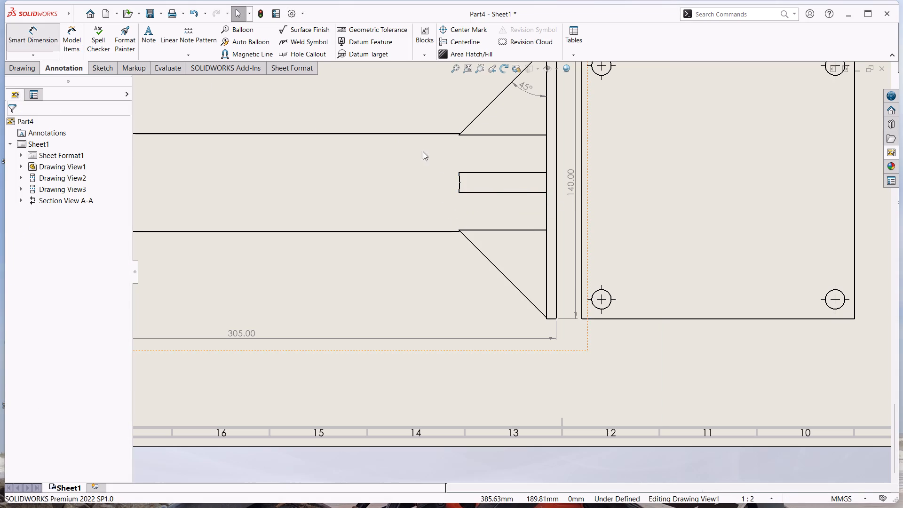
click(488, 193)
click(496, 173)
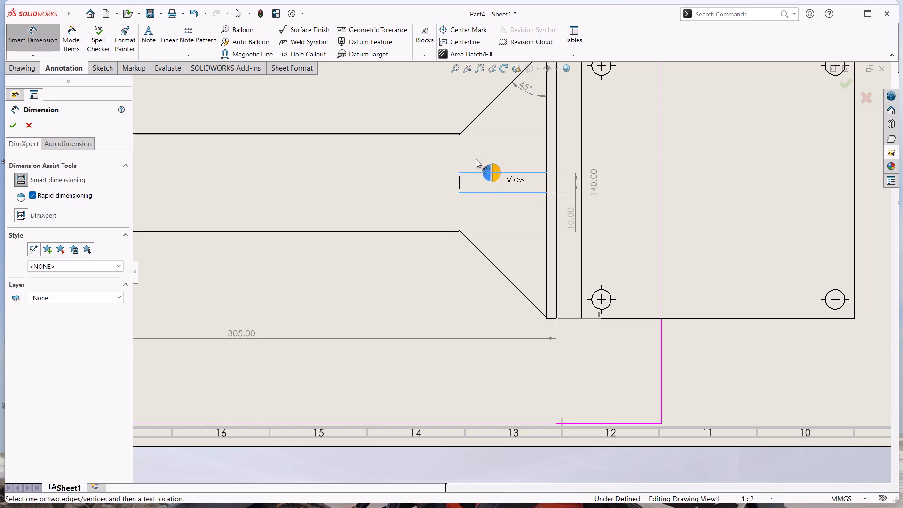
click(440, 95)
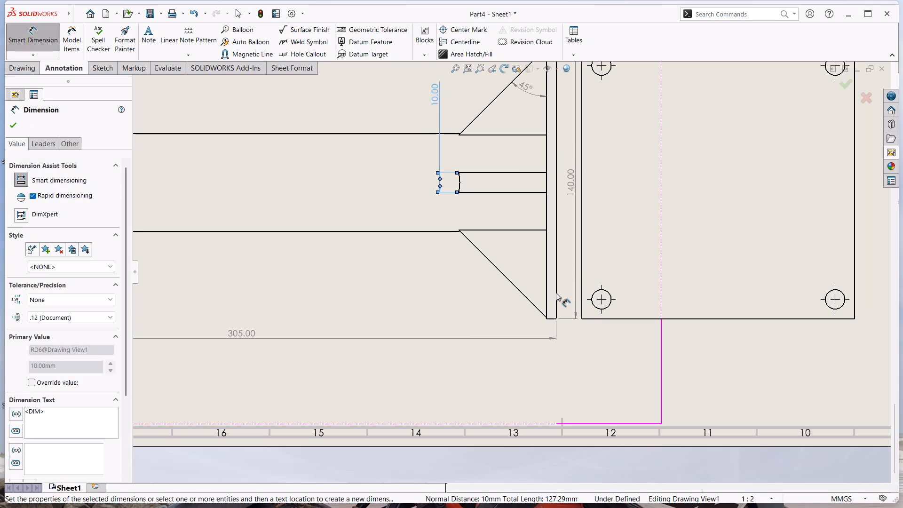
Dimension the radius of the pipe bend's inner arc in the front view, placing it inside the bend.
scroll(608, 245, up, 3)
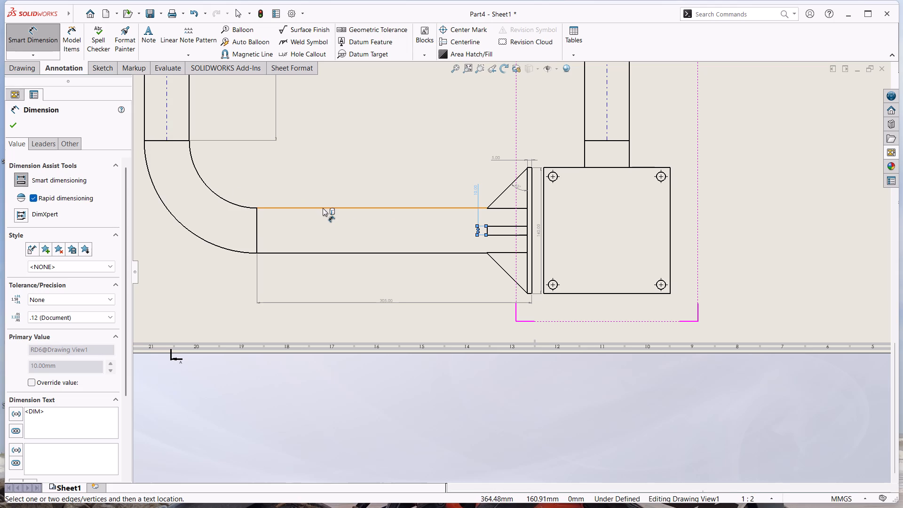
click(214, 191)
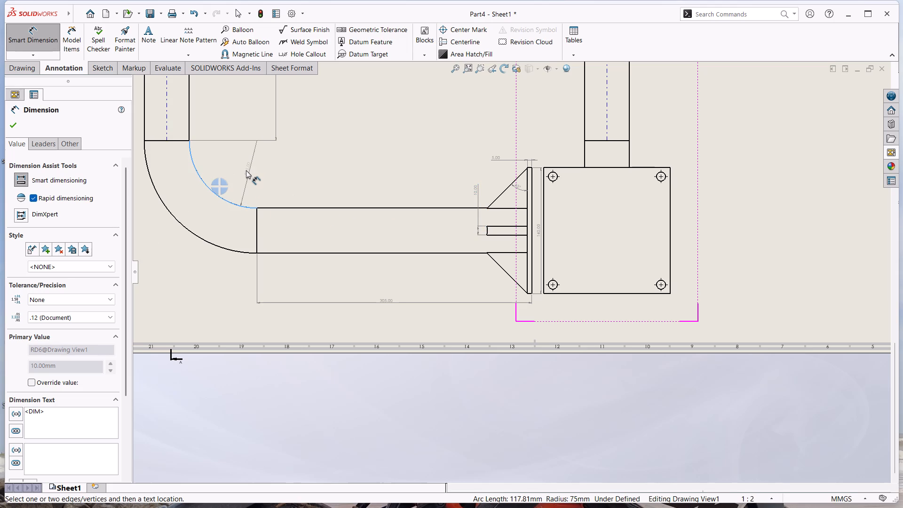
click(246, 170)
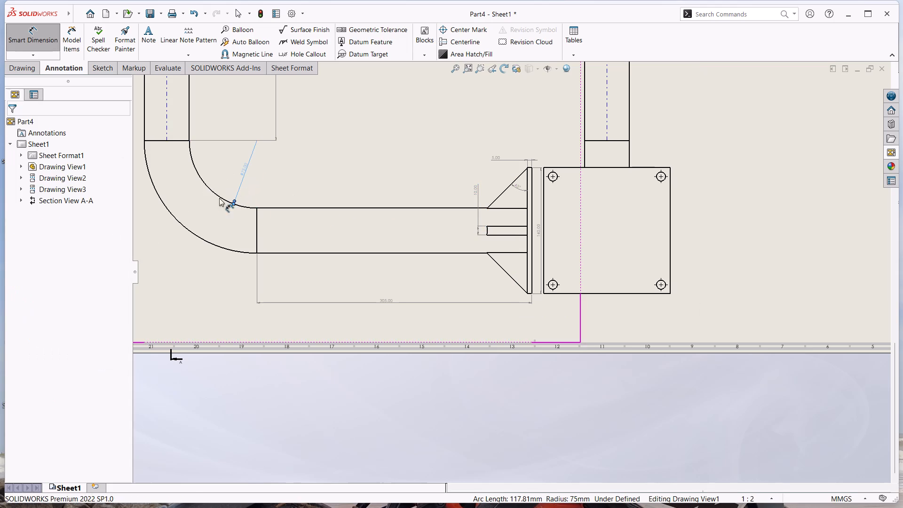
Dimension the radius of the pipe bend's outer arc in the front view, placing it outside the bend at the lower left.
click(189, 231)
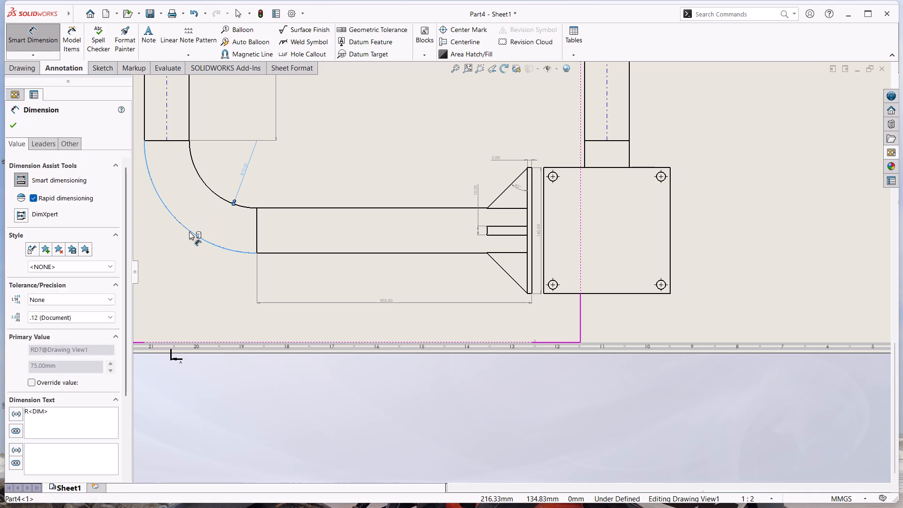
click(170, 265)
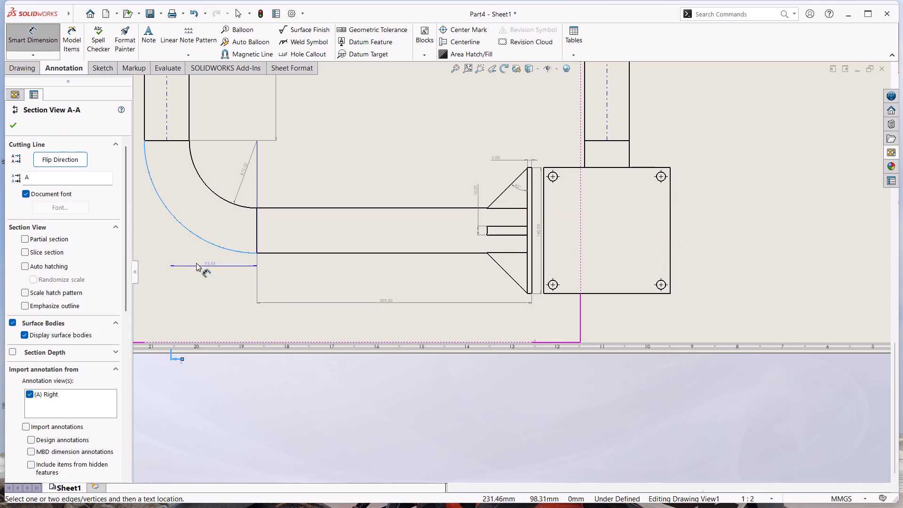
key(Escape)
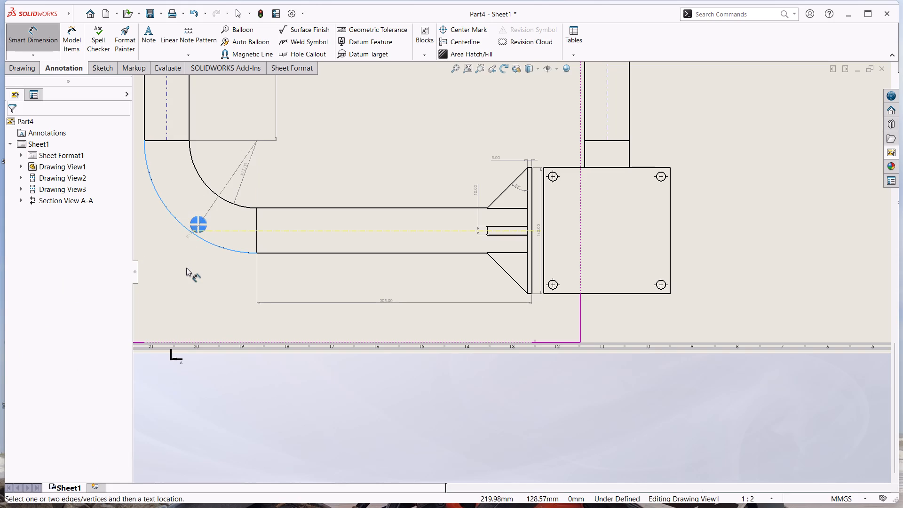
click(169, 276)
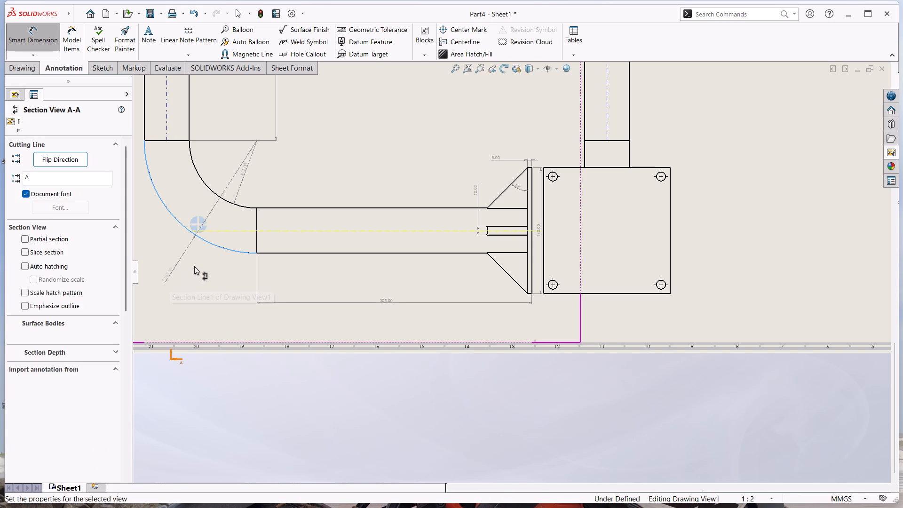
key(Escape)
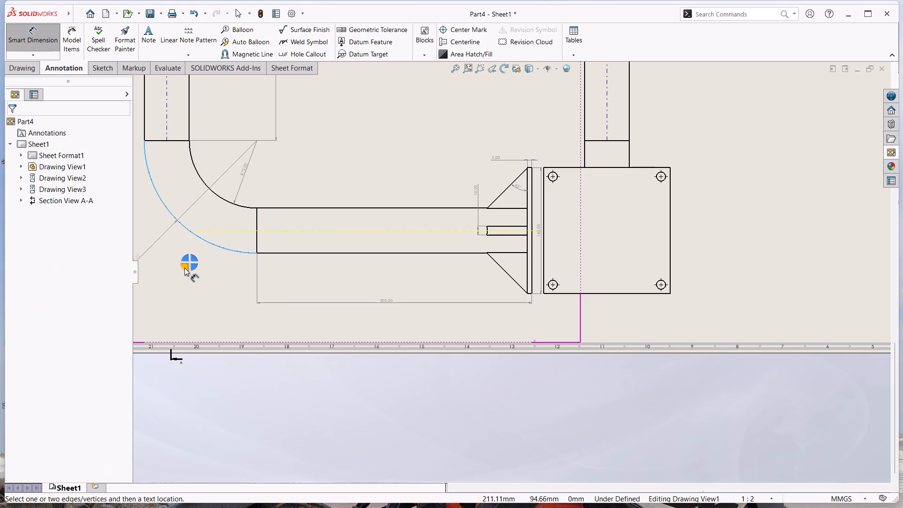
click(158, 254)
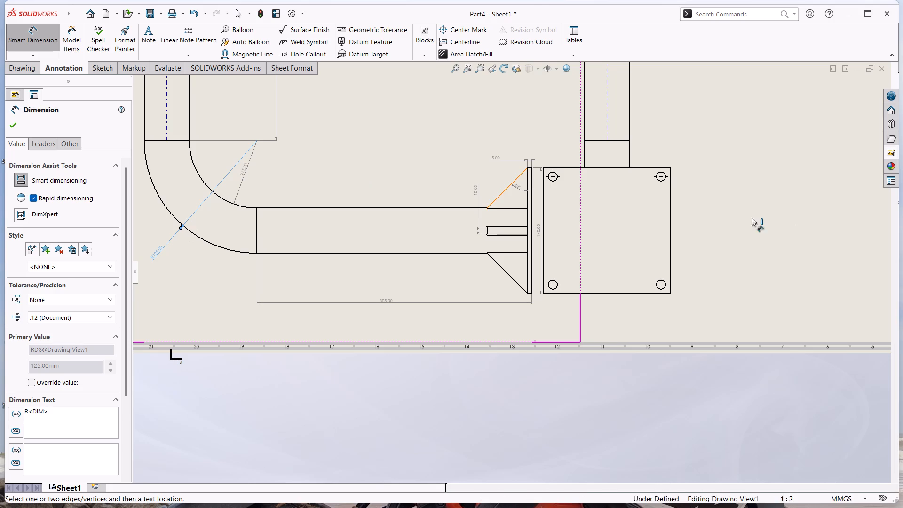
Dimension the square end plate's height on its right edge in the side view, placing it to the right of the plate.
click(670, 213)
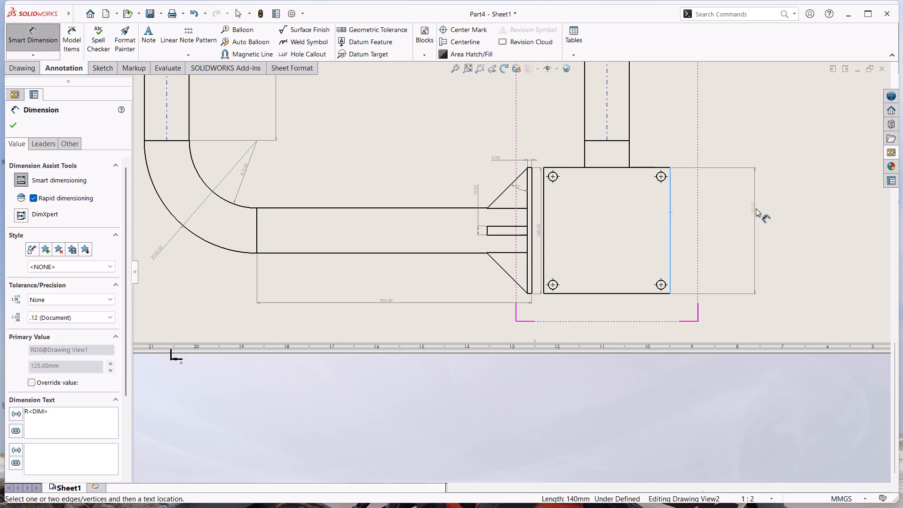
click(757, 208)
Dimension from the upper-right hole's centre mark to the end plate's right edge in the side view, placing it above the plate.
scroll(668, 174, down, 5)
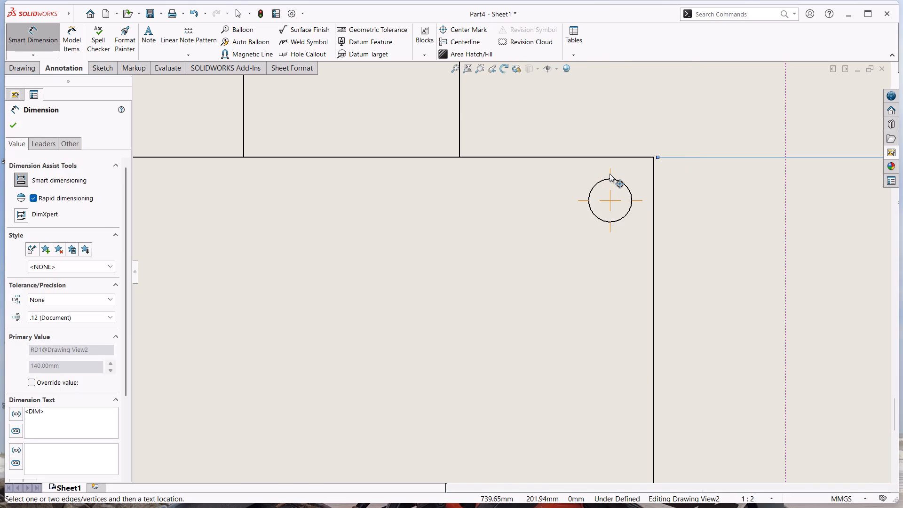
click(611, 173)
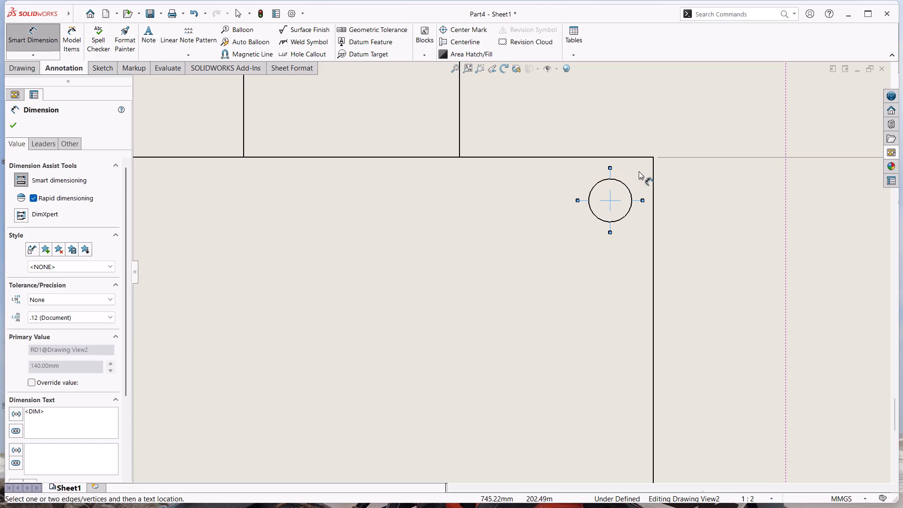
click(655, 175)
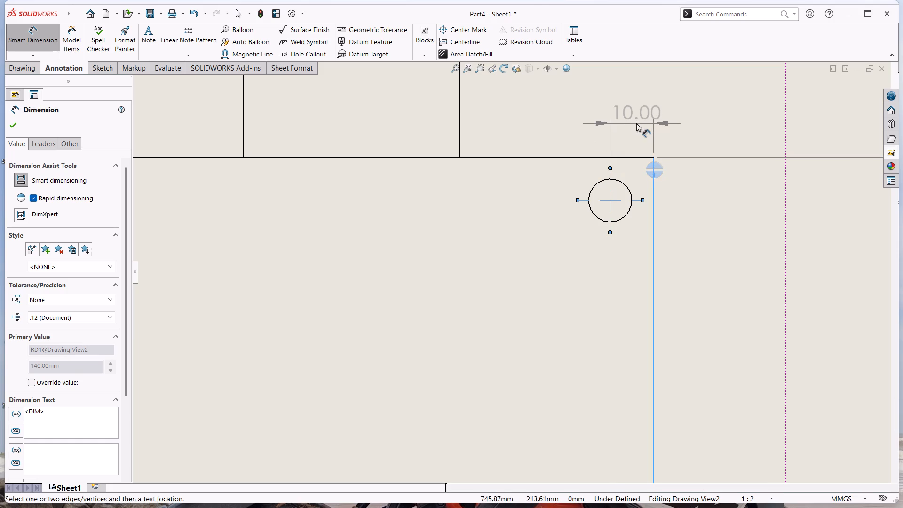
click(636, 123)
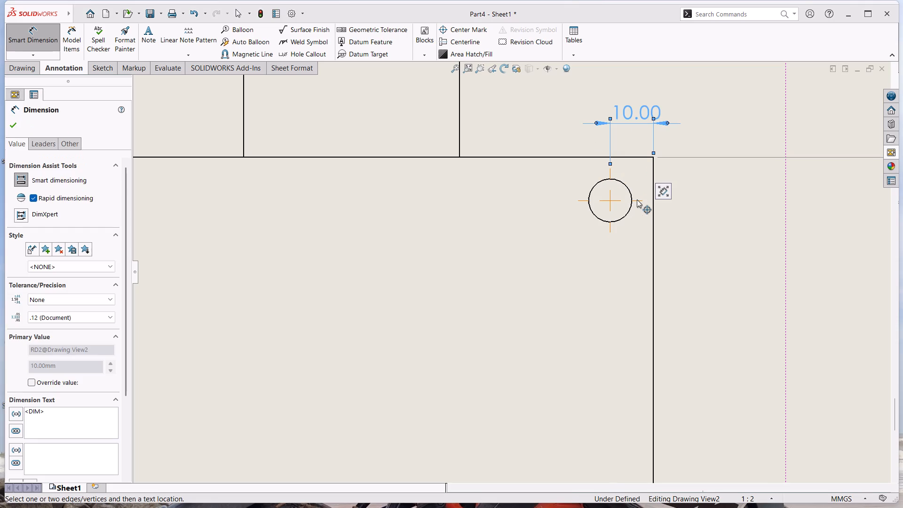
Dimension from the upper-right hole's centre mark to the end plate's top edge in the side view, placing it right of the plate.
click(637, 200)
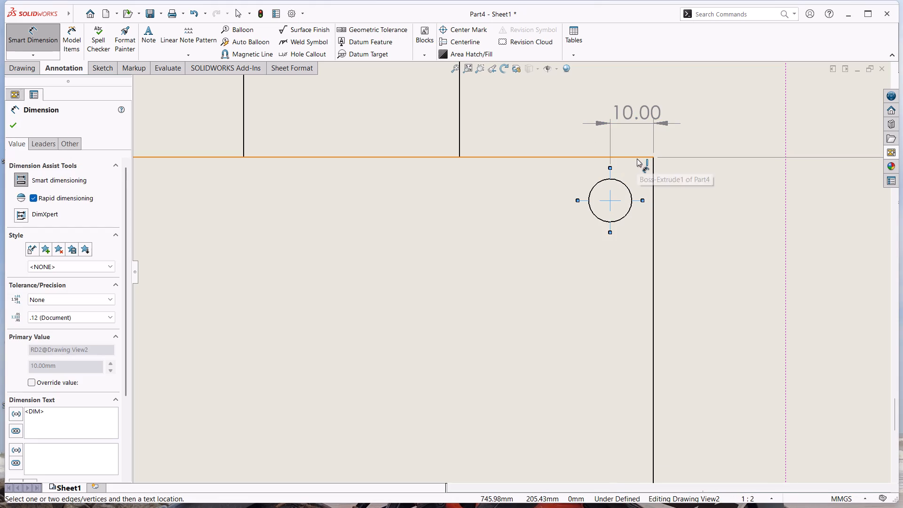
click(637, 159)
click(704, 233)
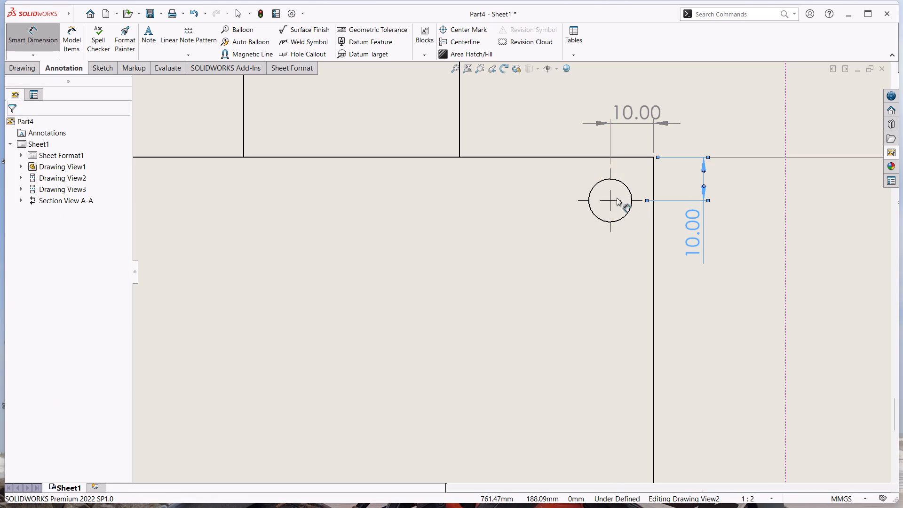
Dimension the upper-right hole's diameter in the side view, placing it above the plate to the upper left of the hole.
click(598, 183)
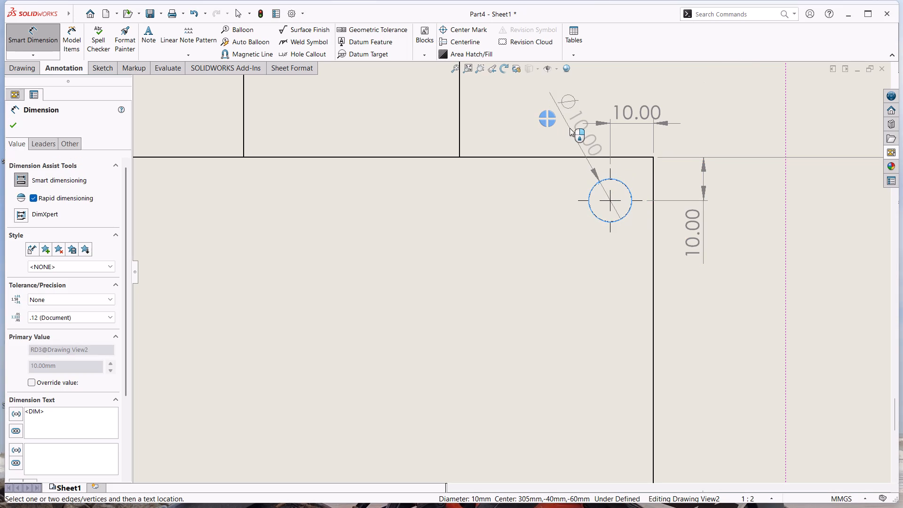
click(563, 121)
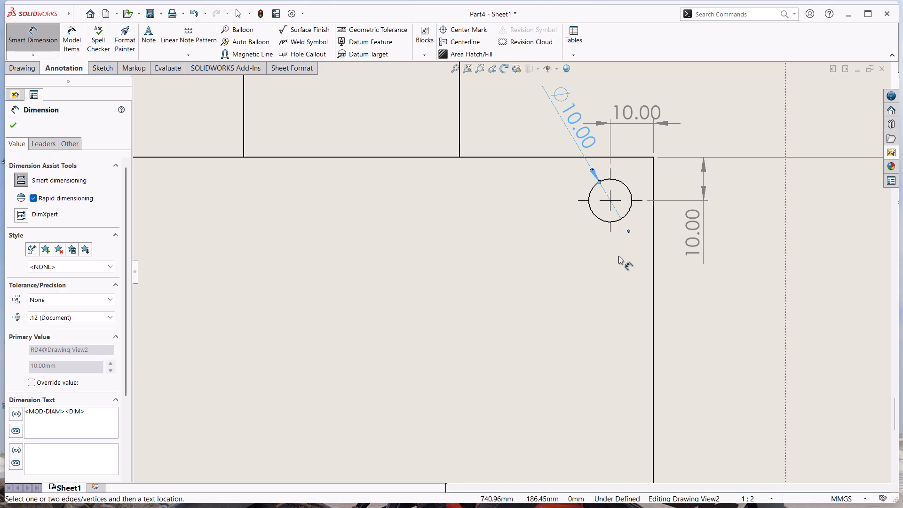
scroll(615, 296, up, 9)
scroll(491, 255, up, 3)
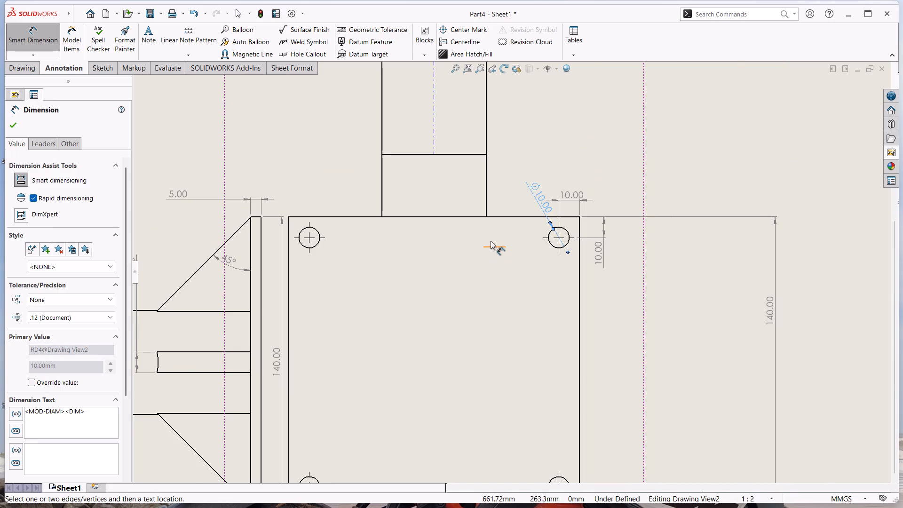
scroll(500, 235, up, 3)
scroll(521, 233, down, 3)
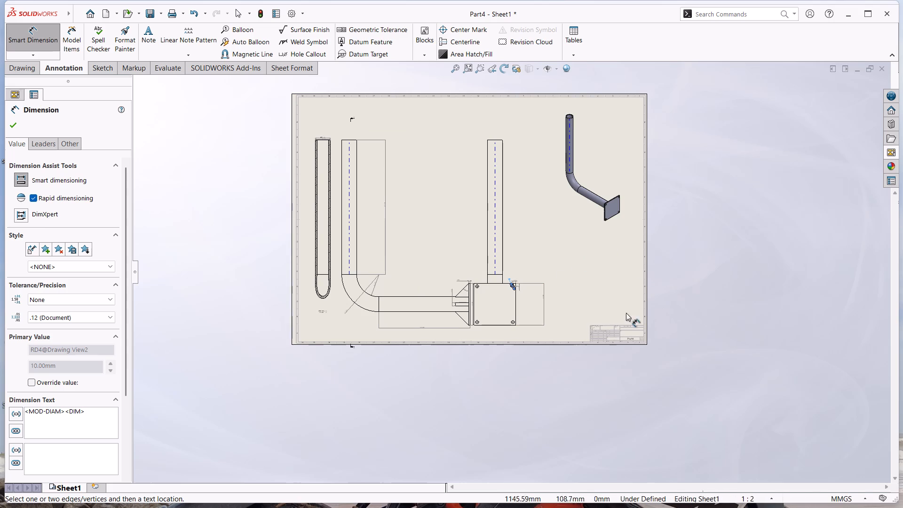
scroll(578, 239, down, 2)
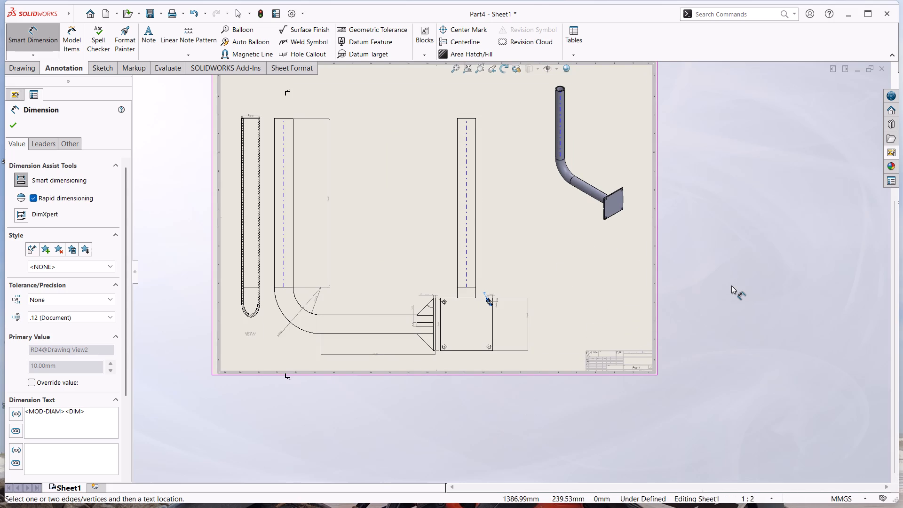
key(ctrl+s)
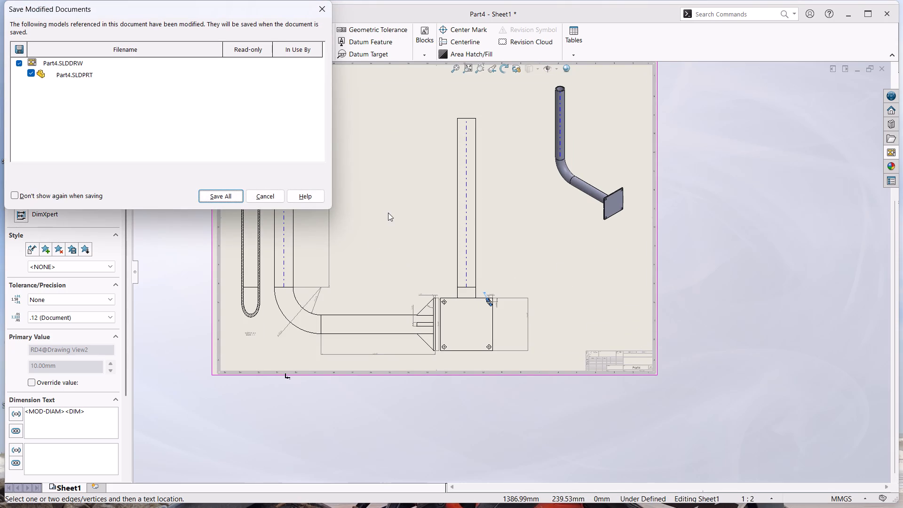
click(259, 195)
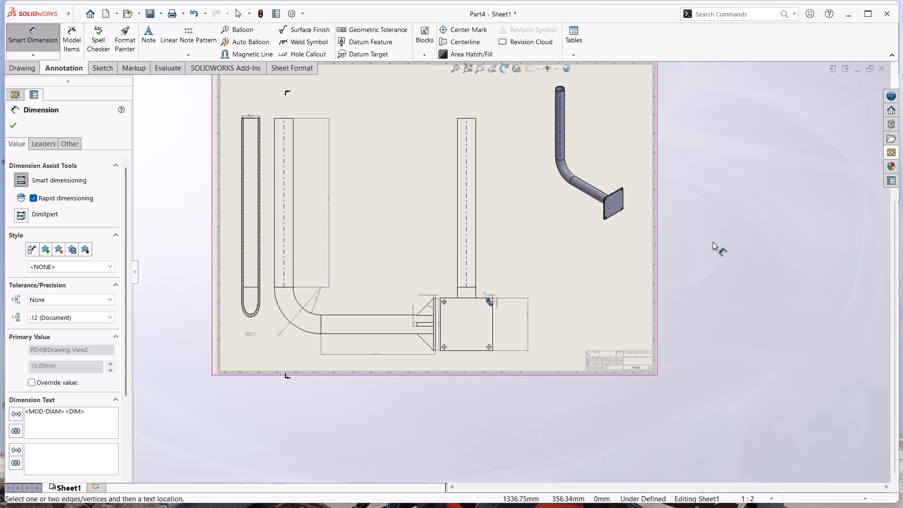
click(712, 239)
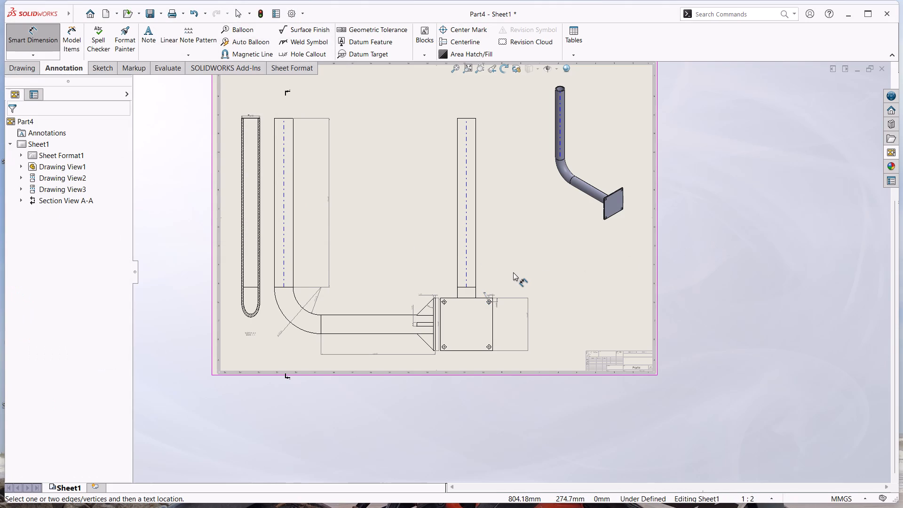
Save all modified documents, saving the drawing as an Adobe PDF named Part4 in the new project folder.
scroll(509, 327, down, 4)
scroll(485, 284, down, 4)
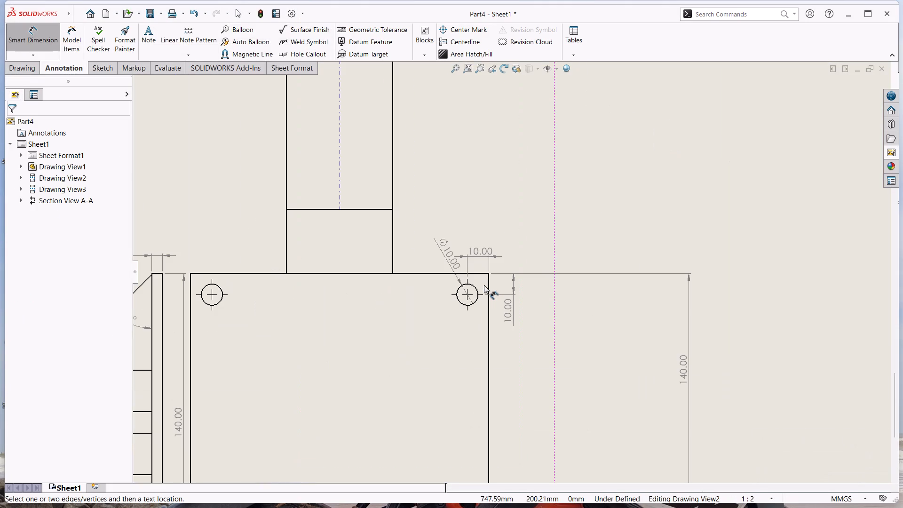
key(ctrl+s)
click(235, 193)
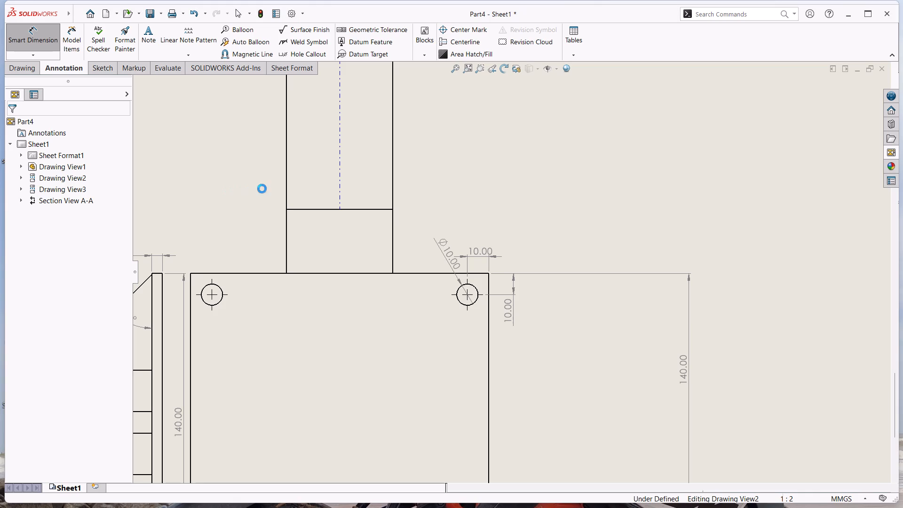
click(259, 186)
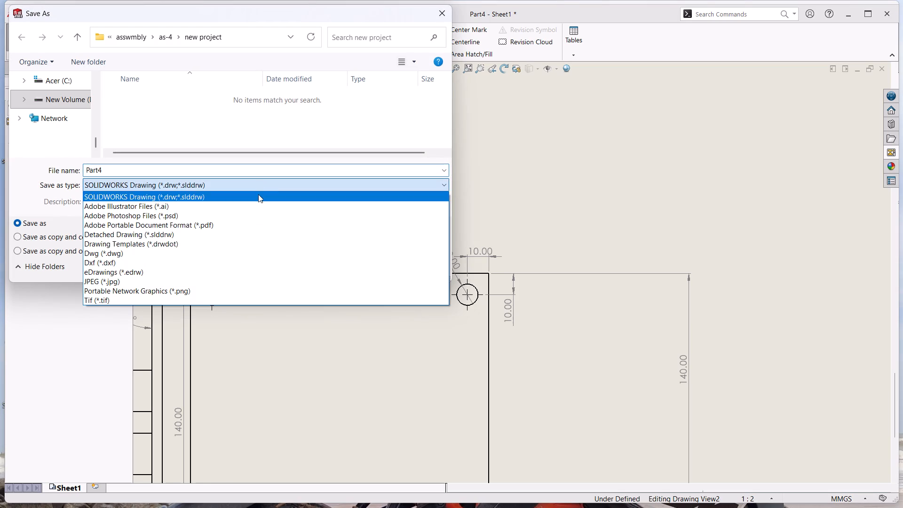
click(252, 225)
click(356, 284)
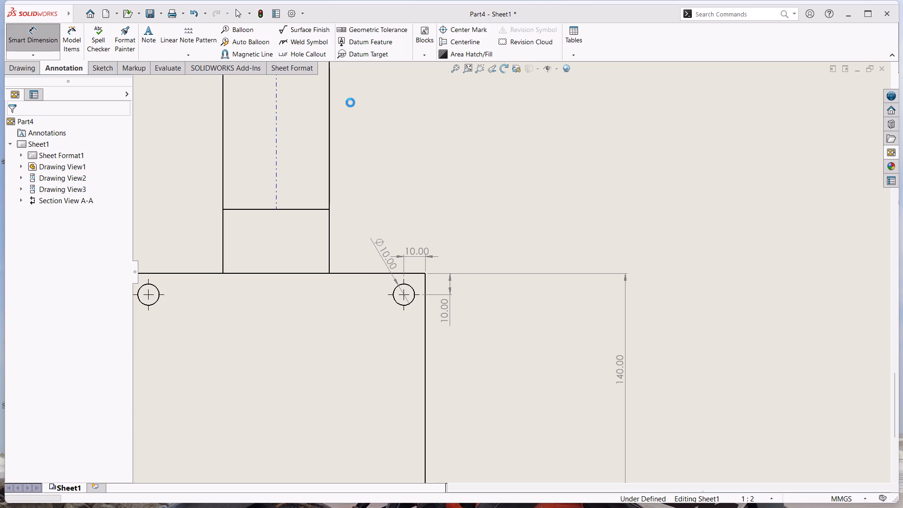
scroll(472, 343, up, 3)
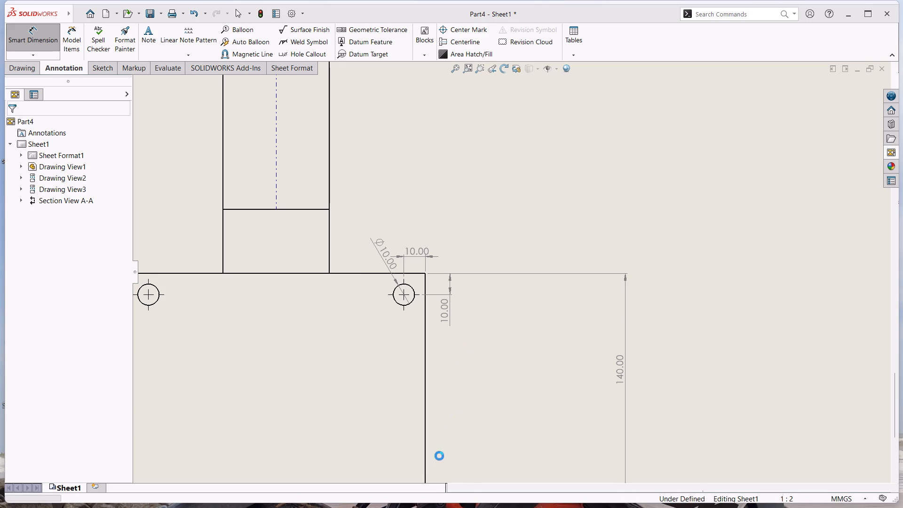